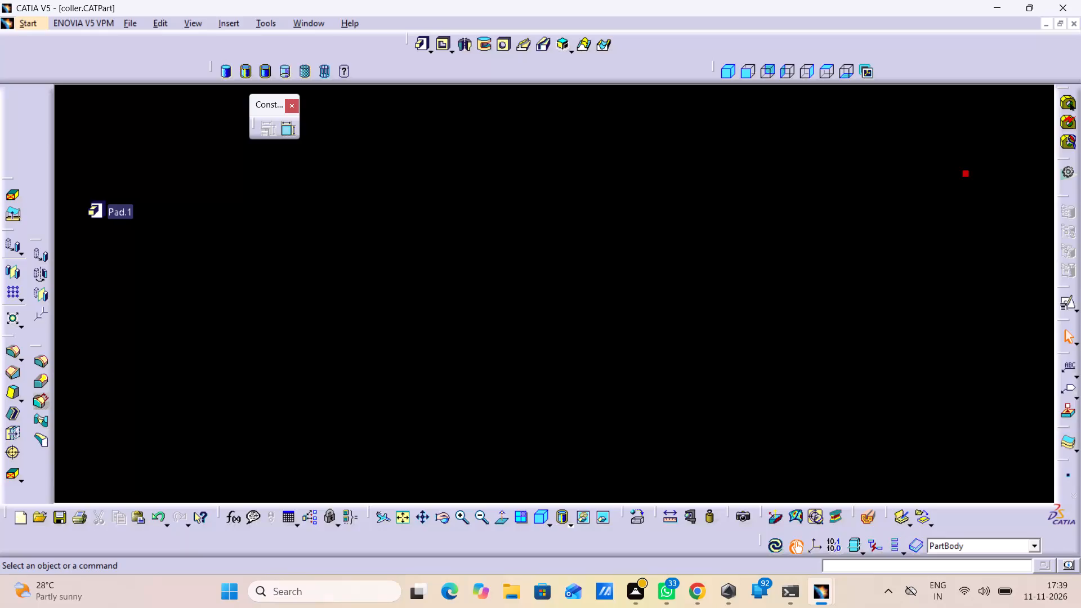
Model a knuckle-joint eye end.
Create a new, empty part in the Part Design workbench.
{"action": "left_click", "coordinate": [973, 135]}
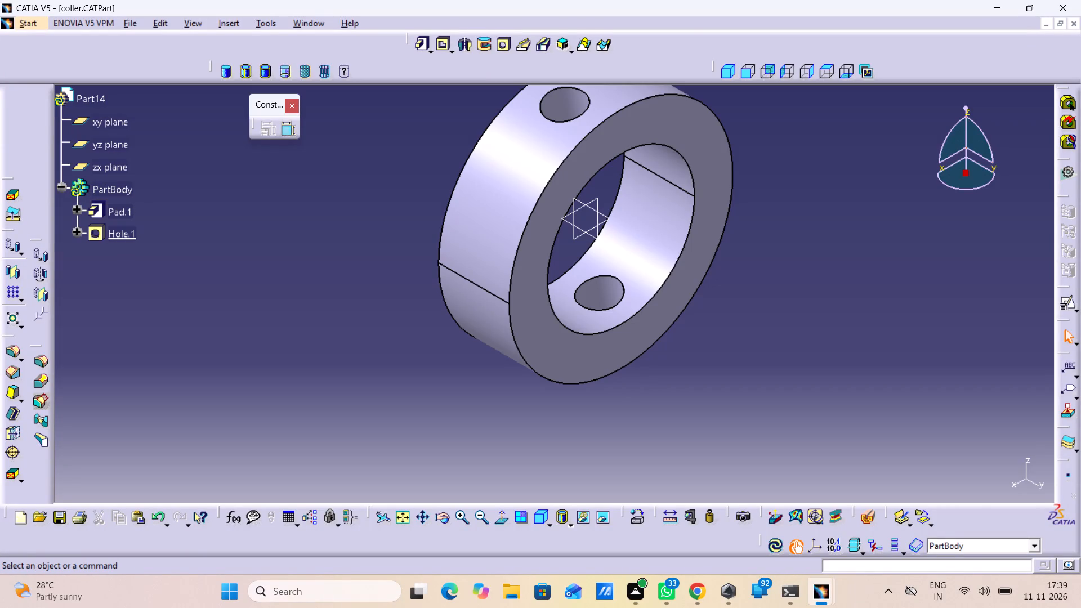
{"action": "key", "text": "alt+s"}
{"action": "type", "text": "mp"}
{"action": "key", "text": "Return"}
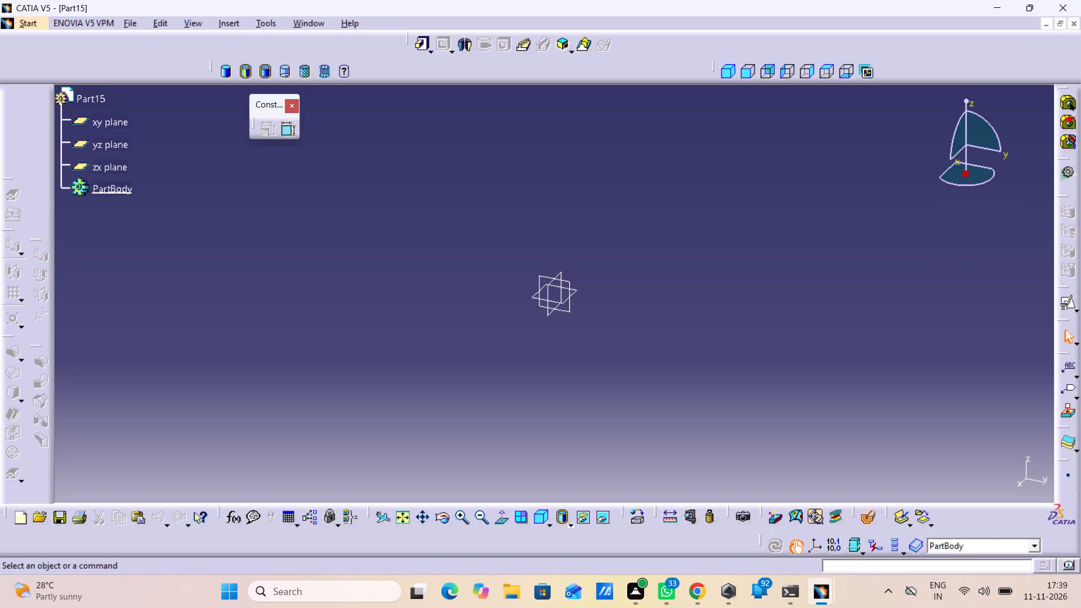
Open a positioned sketch on the xy plane with the V direction reversed and the axes swapped.
{"action": "left_click", "coordinate": [577, 294]}
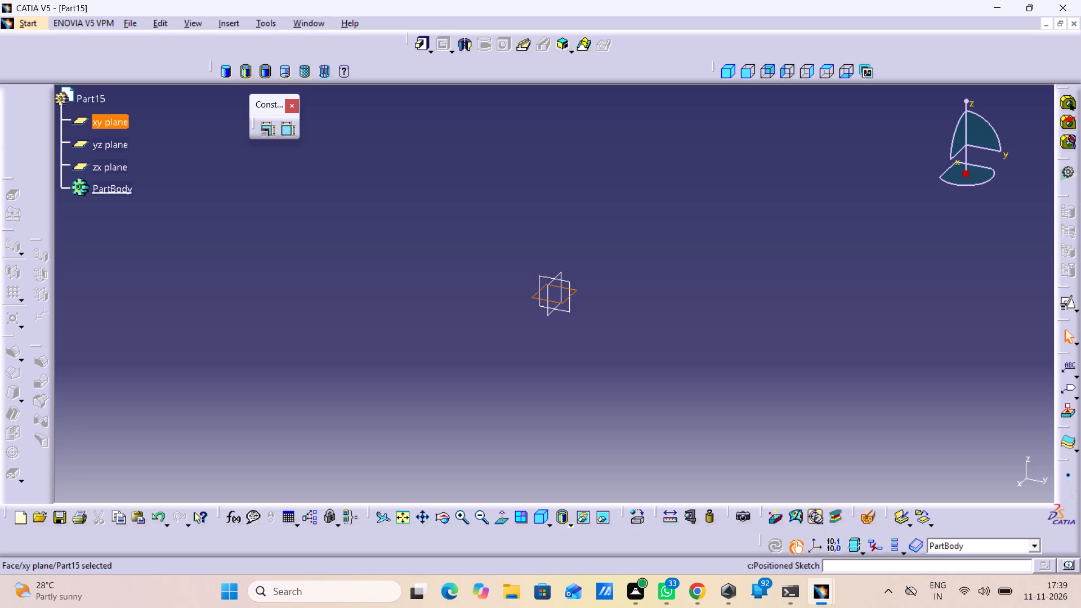
{"action": "left_click", "coordinate": [1062, 305]}
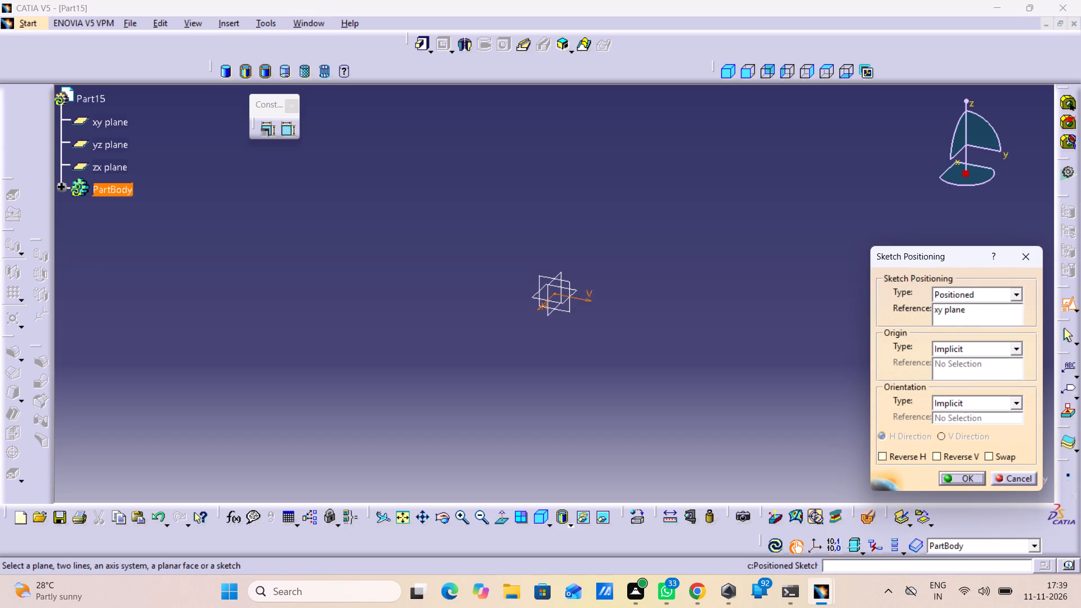
{"action": "left_click", "coordinate": [950, 454]}
{"action": "left_click", "coordinate": [995, 451]}
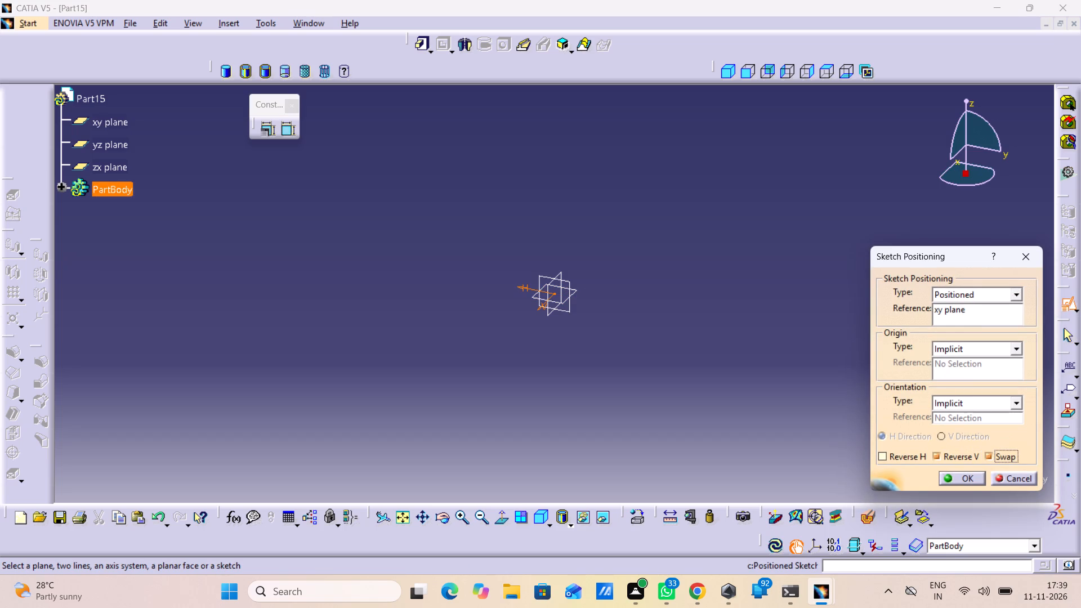
{"action": "left_click", "coordinate": [965, 477]}
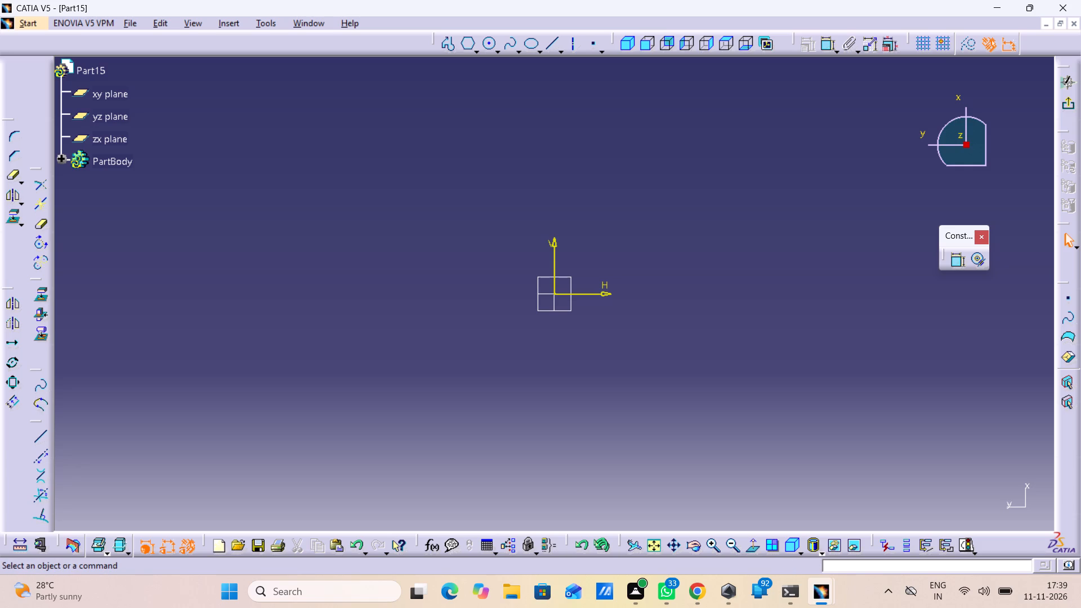
Sketch two concentric circles centred on the origin, about 95 mm and 46 mm in diameter.
{"action": "double_click", "coordinate": [486, 48]}
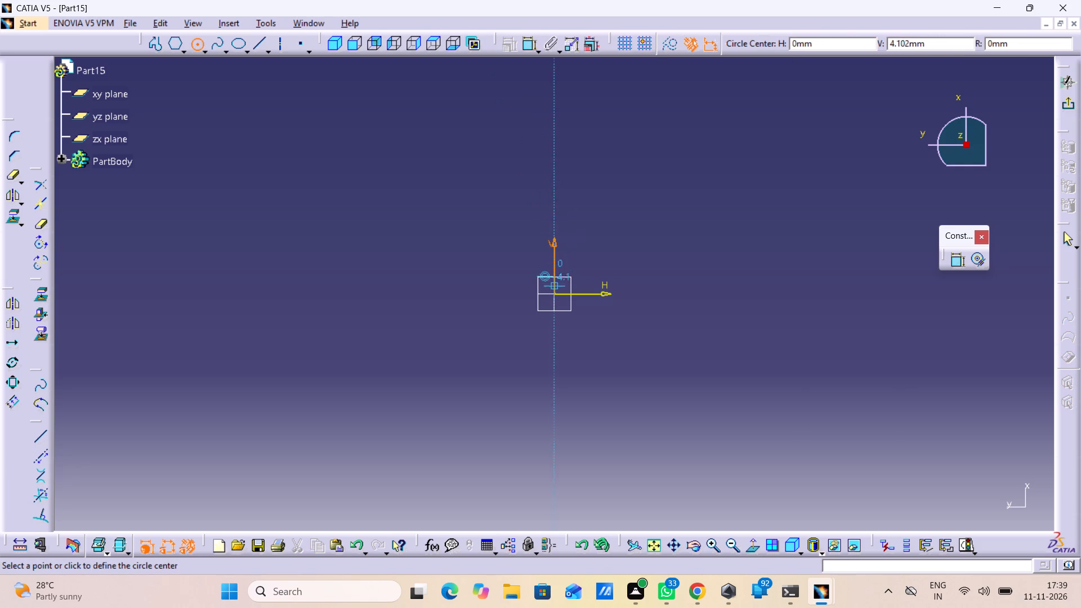
{"action": "left_click", "coordinate": [553, 296]}
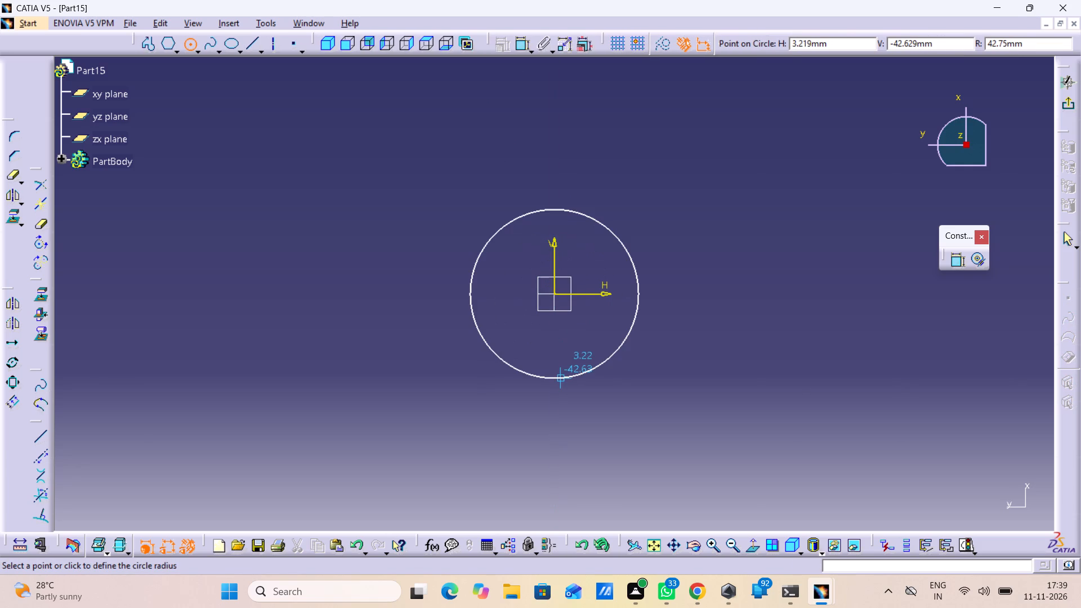
{"action": "left_click", "coordinate": [567, 386]}
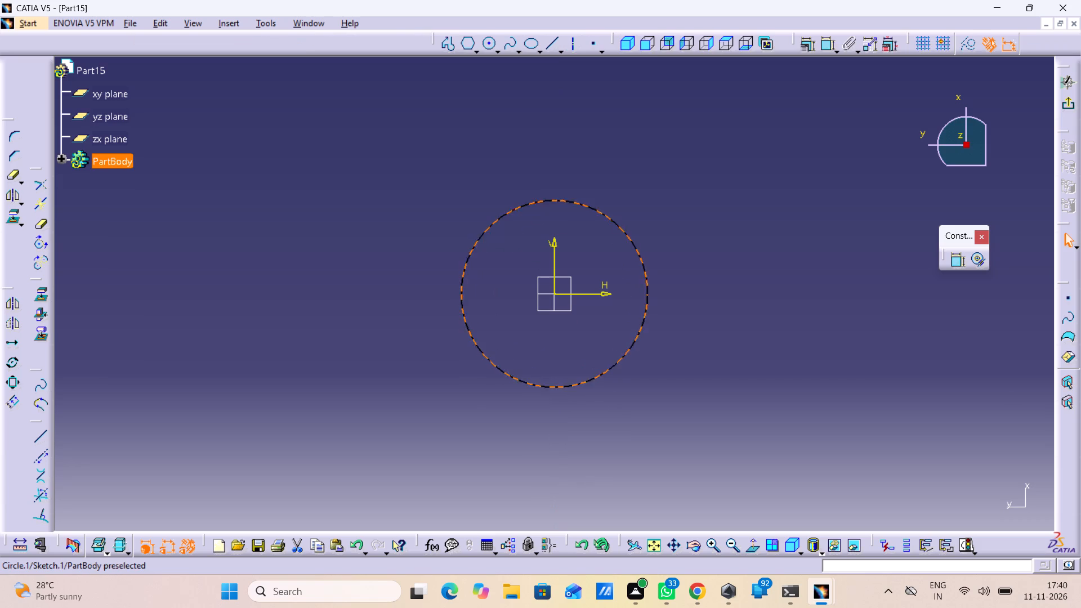
{"action": "left_click", "coordinate": [490, 46]}
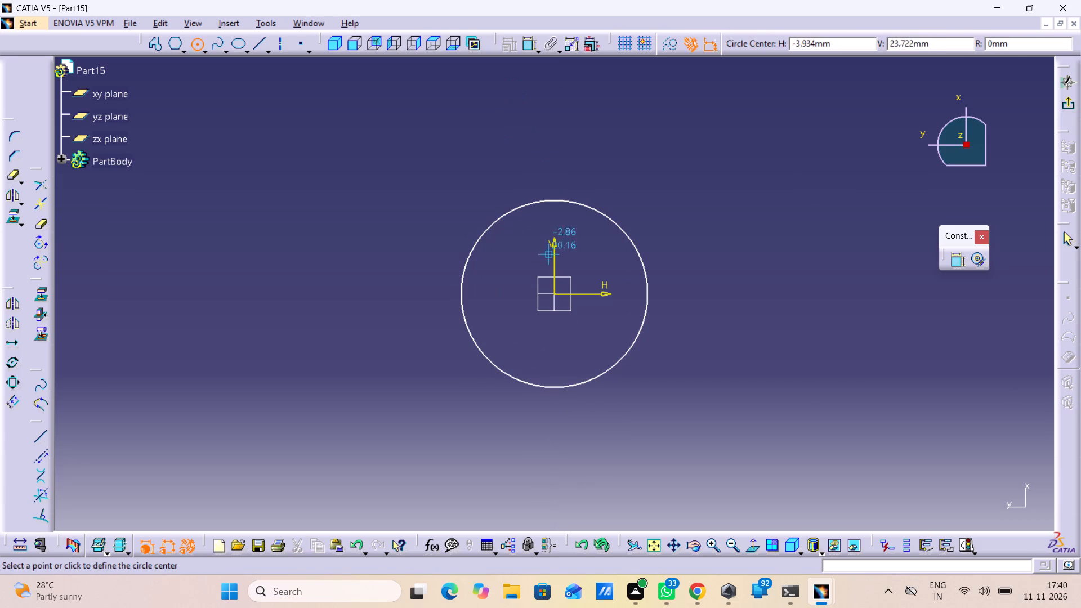
{"action": "left_click", "coordinate": [558, 292]}
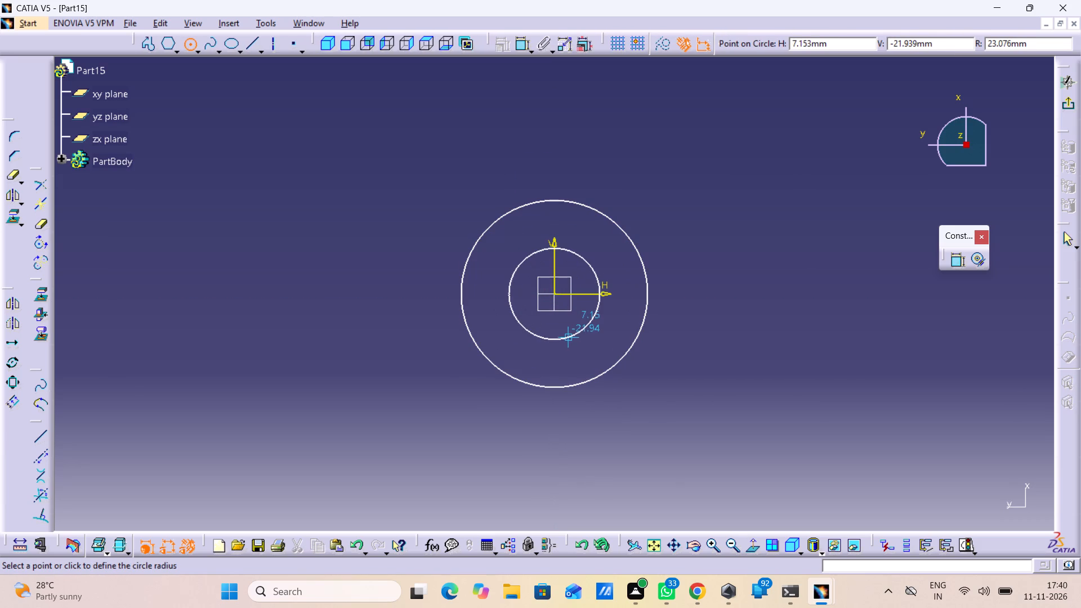
{"action": "left_click", "coordinate": [566, 336]}
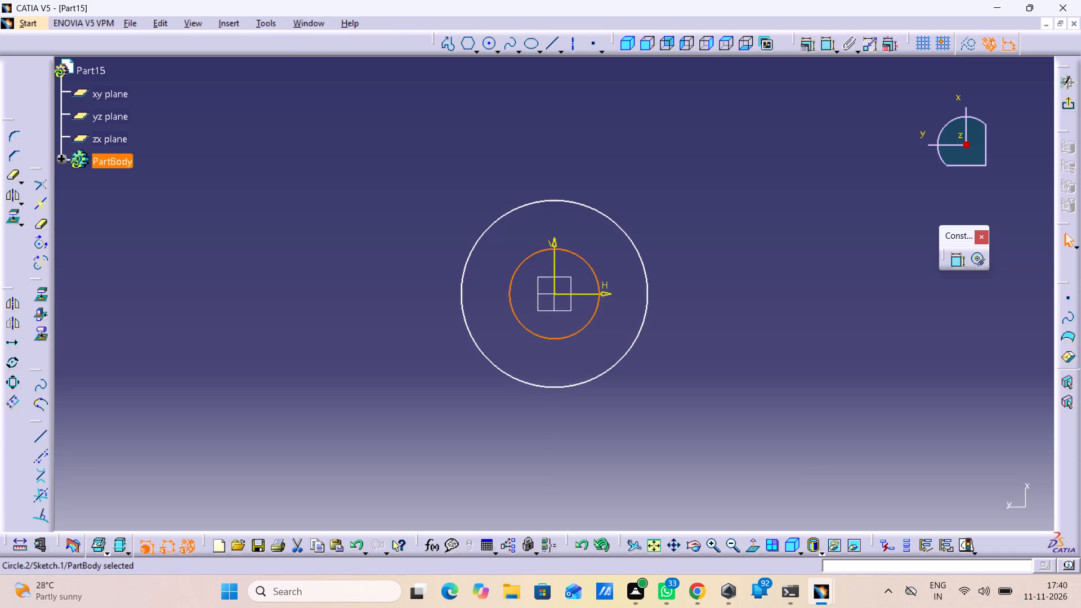
{"action": "left_click", "coordinate": [790, 341]}
Add diameter dimensions to the outer and inner circles.
{"action": "double_click", "coordinate": [954, 270]}
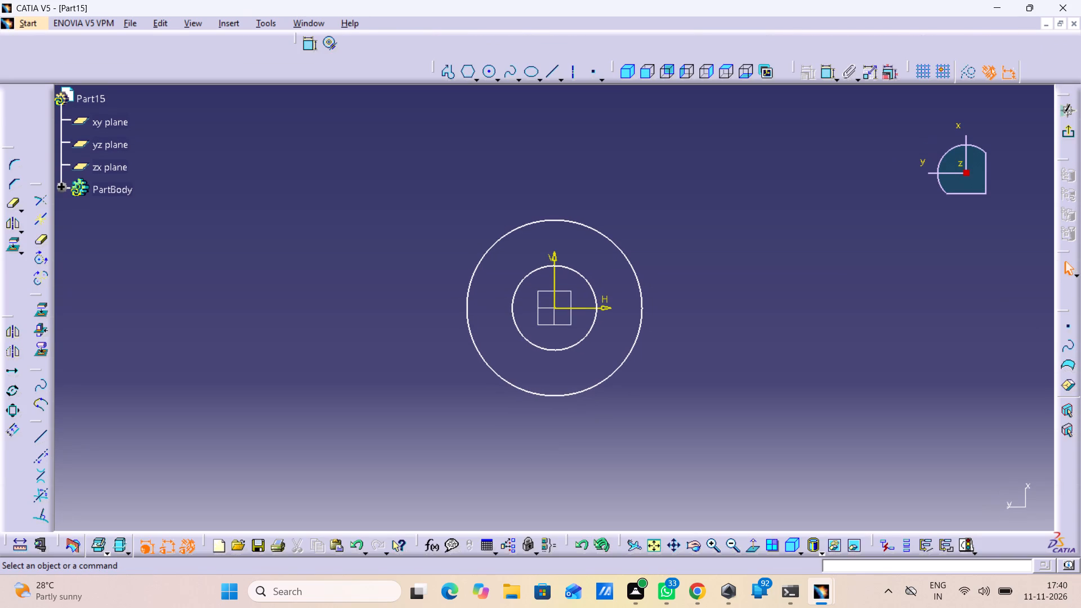
{"action": "double_click", "coordinate": [824, 73]}
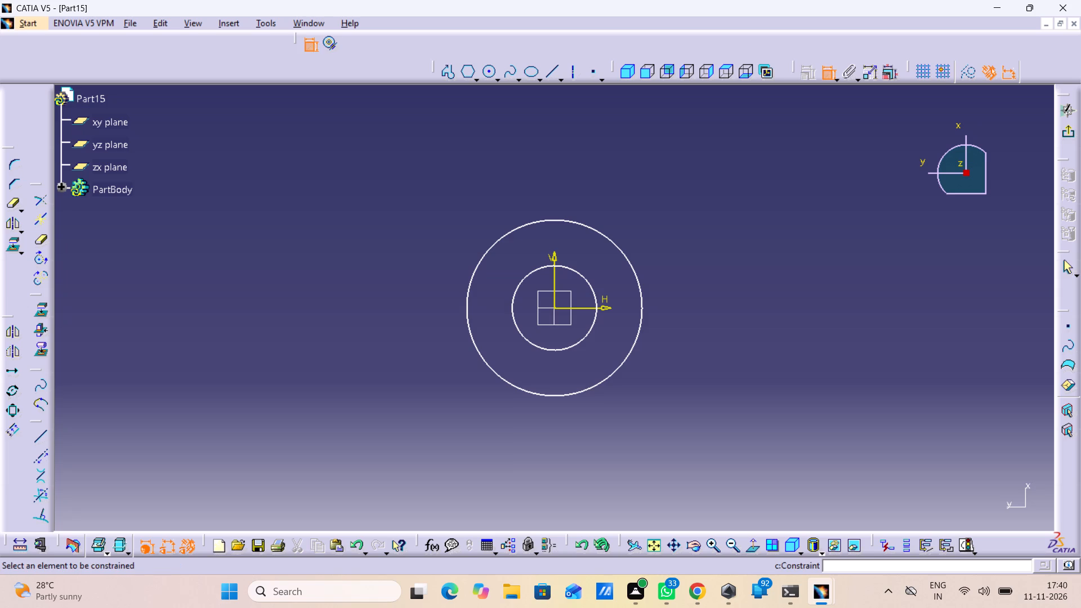
{"action": "left_click", "coordinate": [638, 278]}
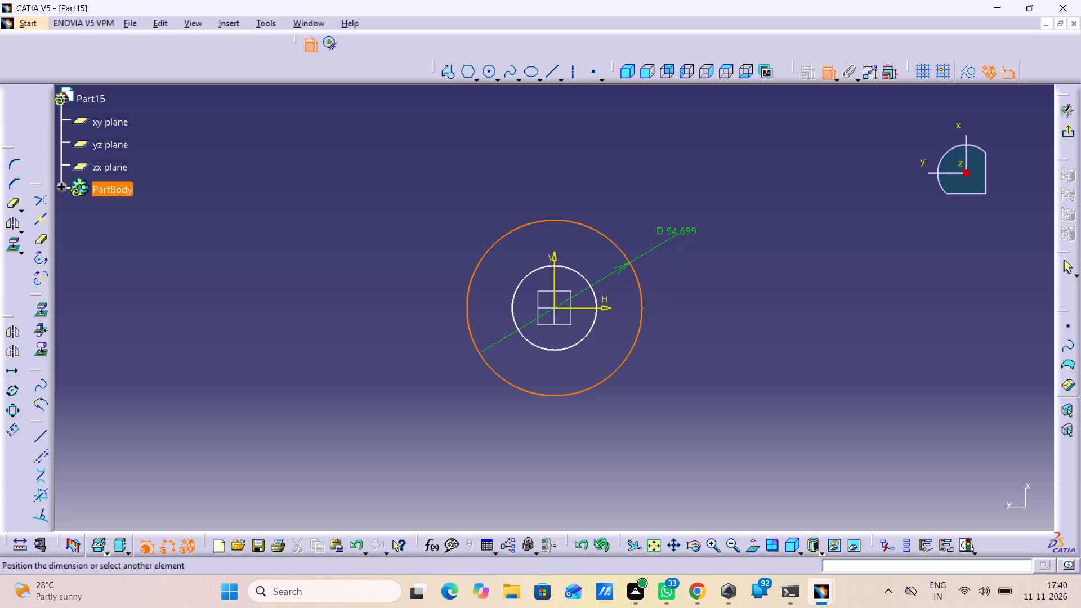
{"action": "left_click", "coordinate": [678, 220]}
{"action": "left_click", "coordinate": [595, 330]}
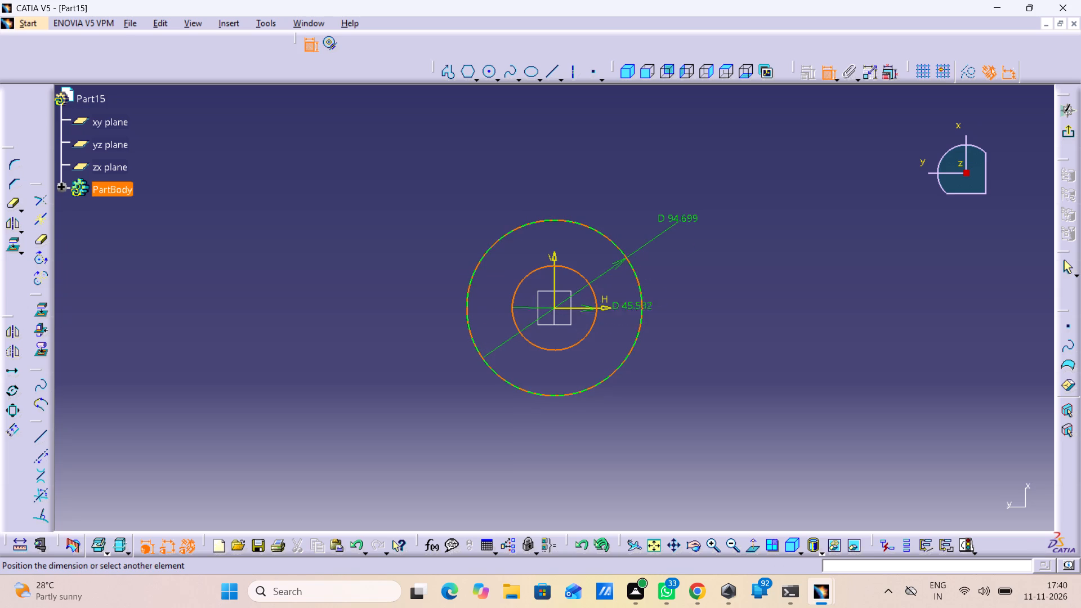
{"action": "left_click", "coordinate": [680, 291]}
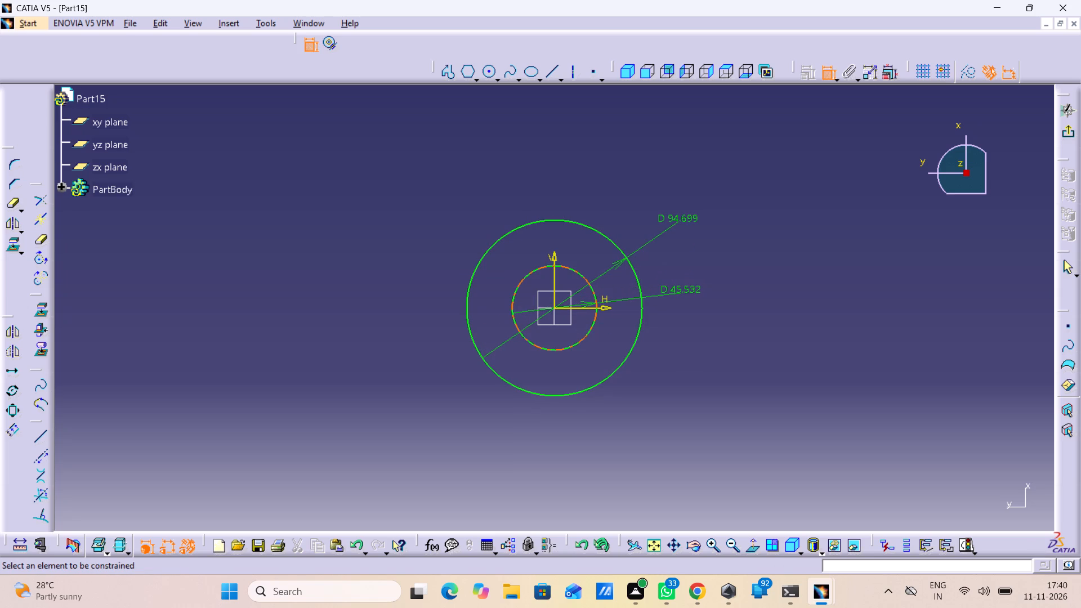
Set the inner circle's diameter to 25 mm and the outer circle's diameter to 52 mm.
{"action": "double_click", "coordinate": [680, 288]}
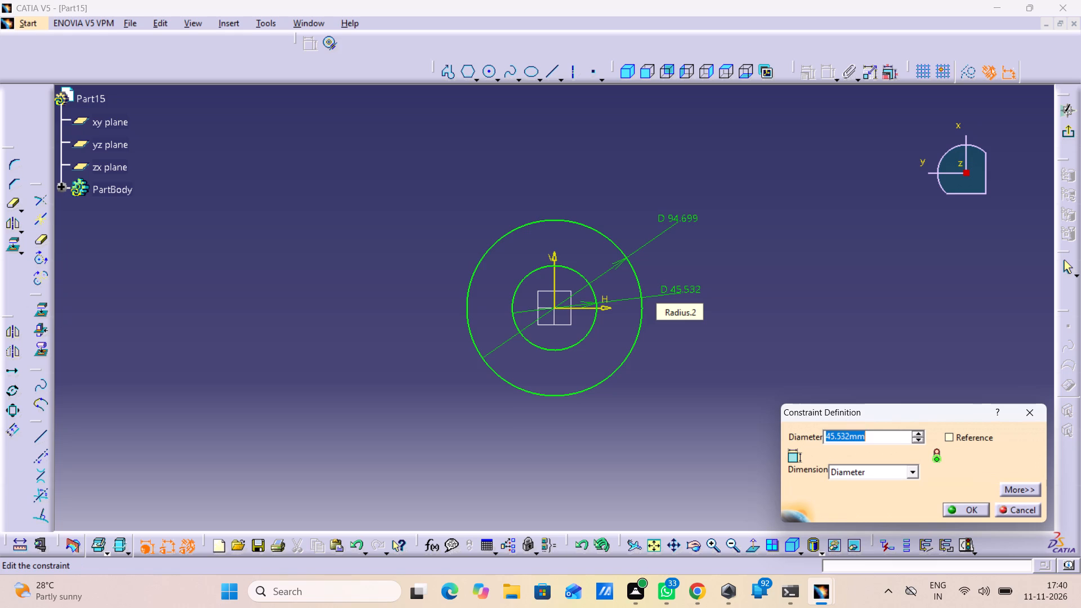
{"action": "type", "text": "25"}
{"action": "key", "text": "Return"}
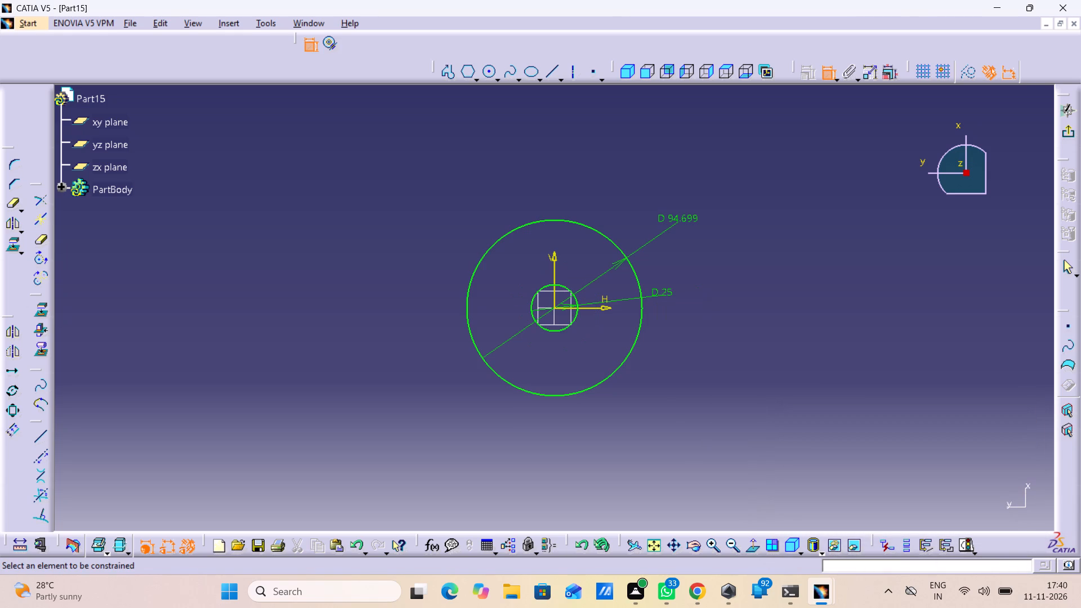
{"action": "left_click", "coordinate": [671, 217]}
{"action": "double_click", "coordinate": [674, 221]}
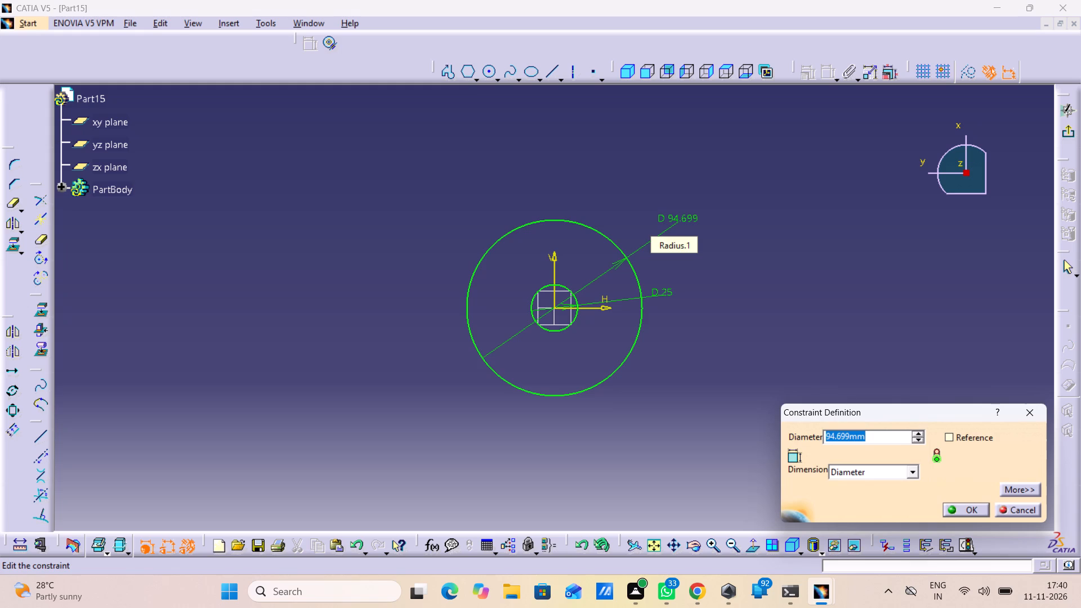
{"action": "type", "text": "52"}
{"action": "key", "text": "Return"}
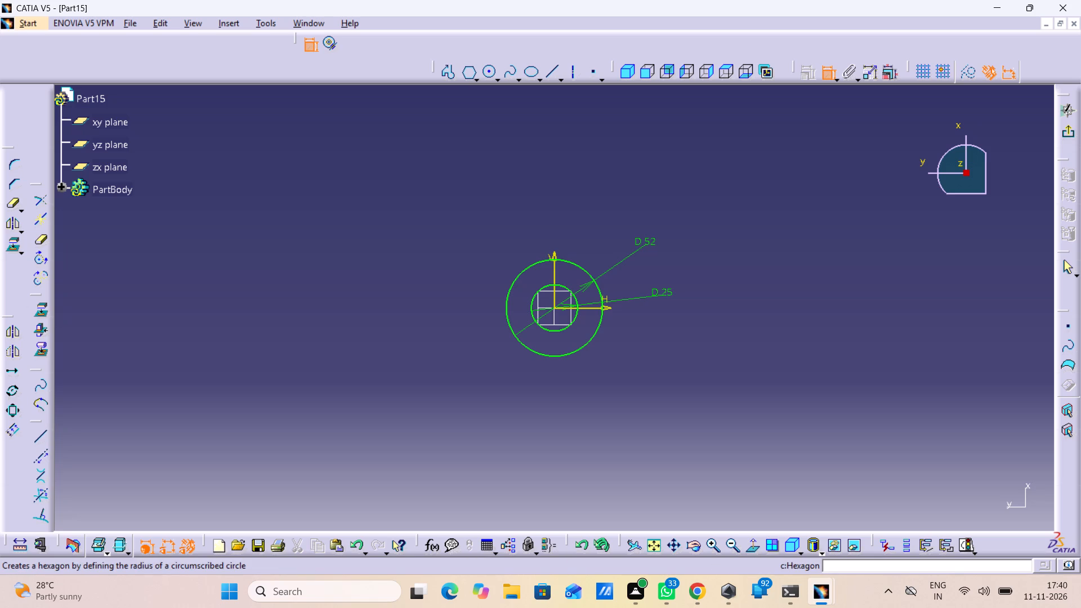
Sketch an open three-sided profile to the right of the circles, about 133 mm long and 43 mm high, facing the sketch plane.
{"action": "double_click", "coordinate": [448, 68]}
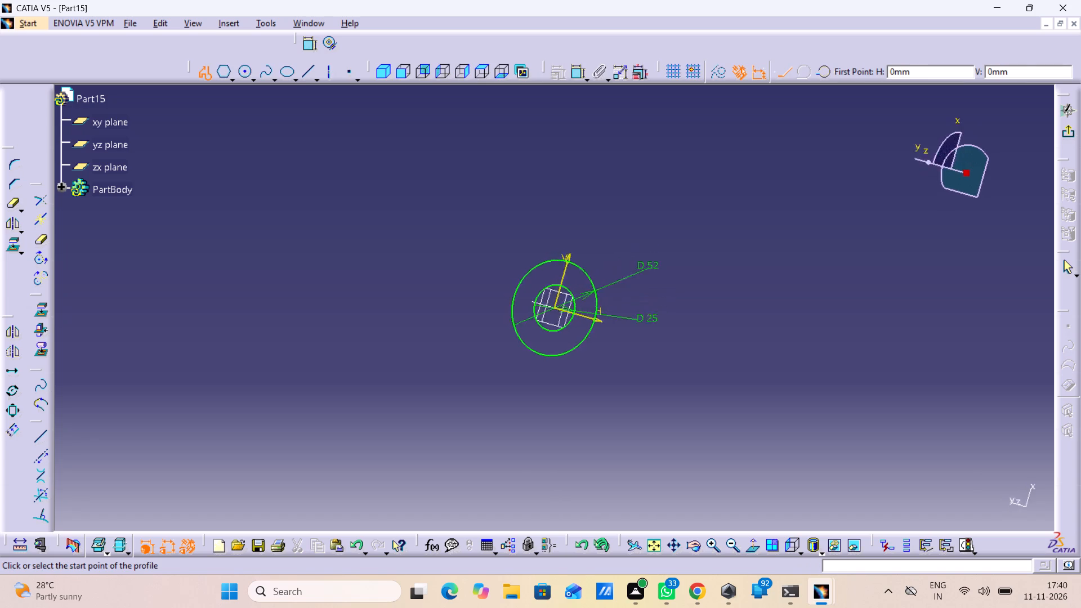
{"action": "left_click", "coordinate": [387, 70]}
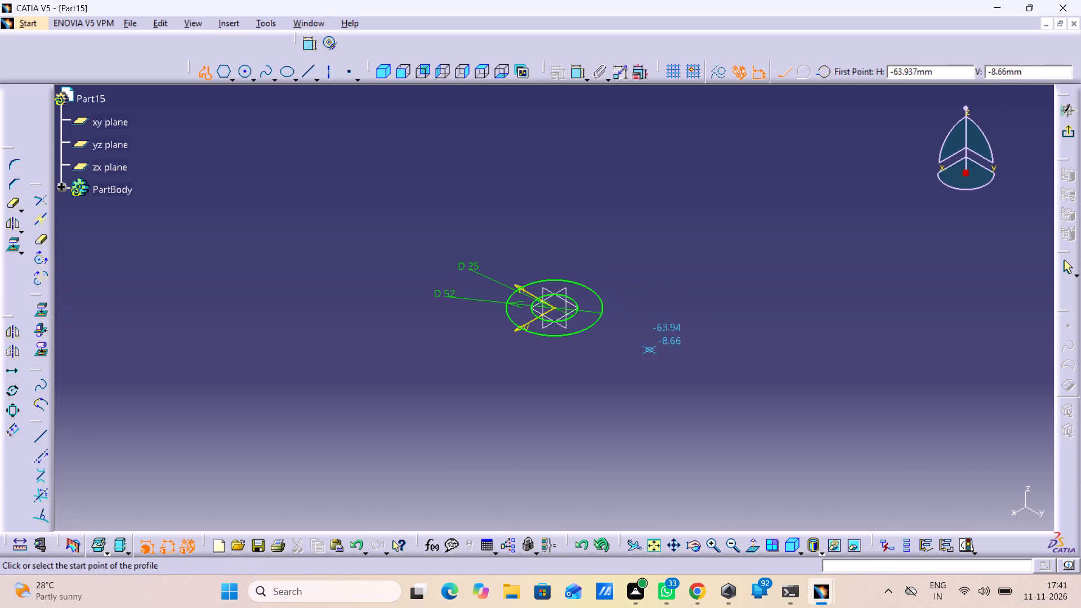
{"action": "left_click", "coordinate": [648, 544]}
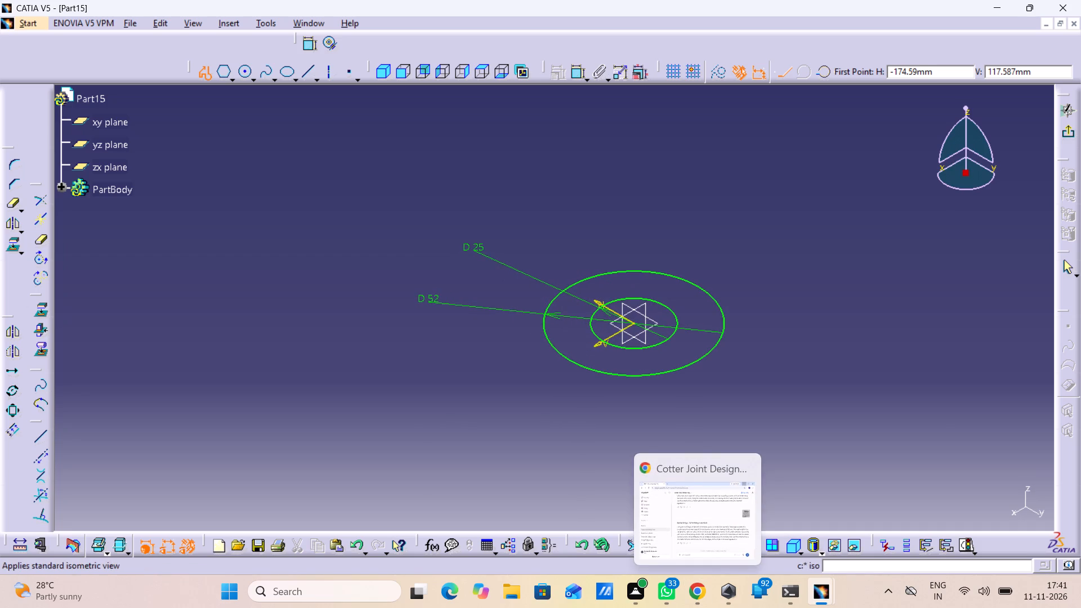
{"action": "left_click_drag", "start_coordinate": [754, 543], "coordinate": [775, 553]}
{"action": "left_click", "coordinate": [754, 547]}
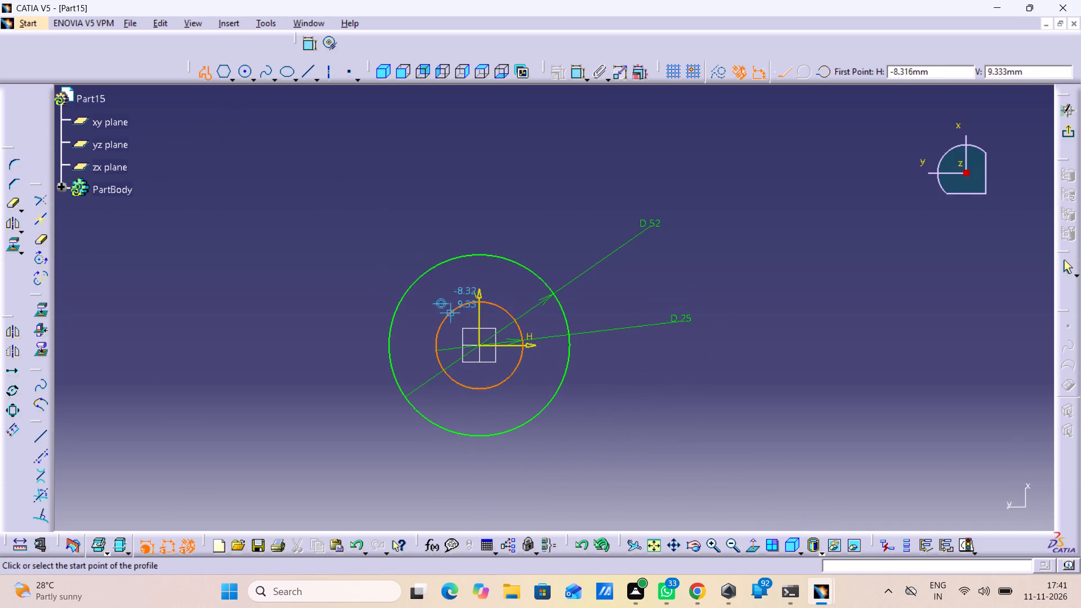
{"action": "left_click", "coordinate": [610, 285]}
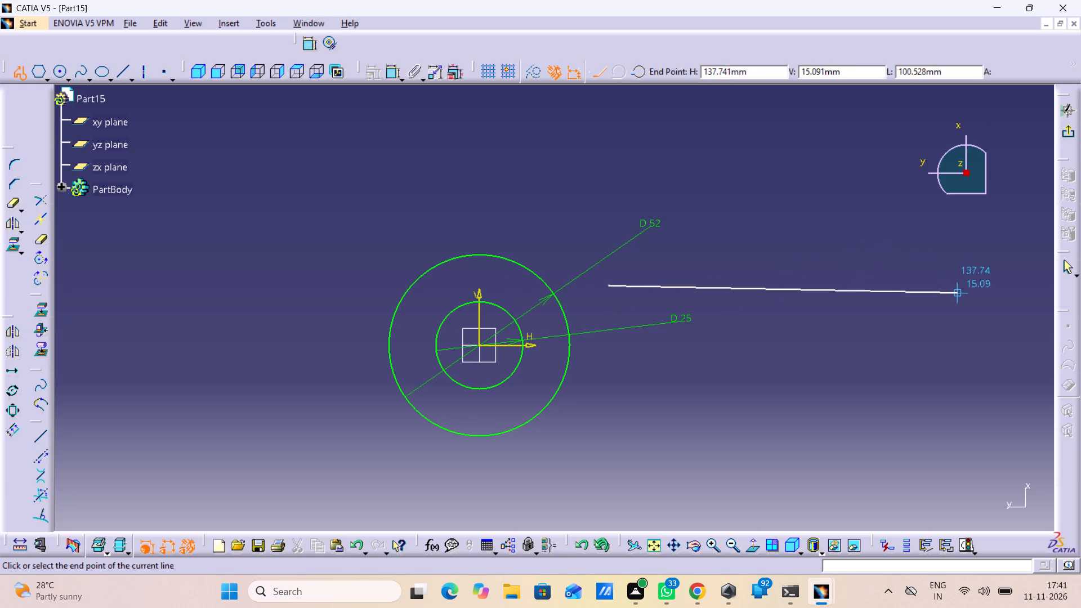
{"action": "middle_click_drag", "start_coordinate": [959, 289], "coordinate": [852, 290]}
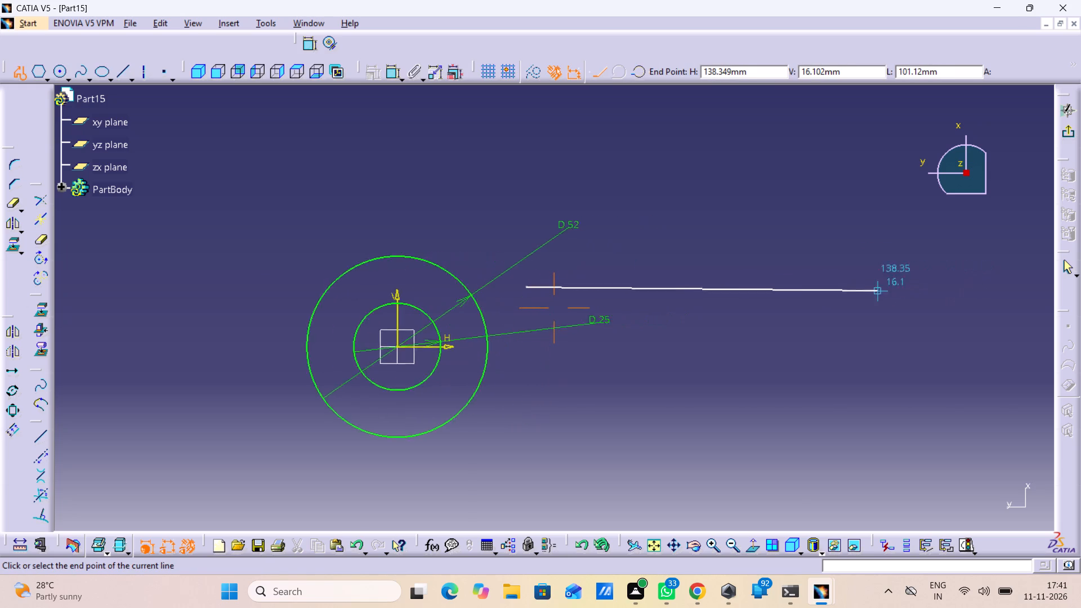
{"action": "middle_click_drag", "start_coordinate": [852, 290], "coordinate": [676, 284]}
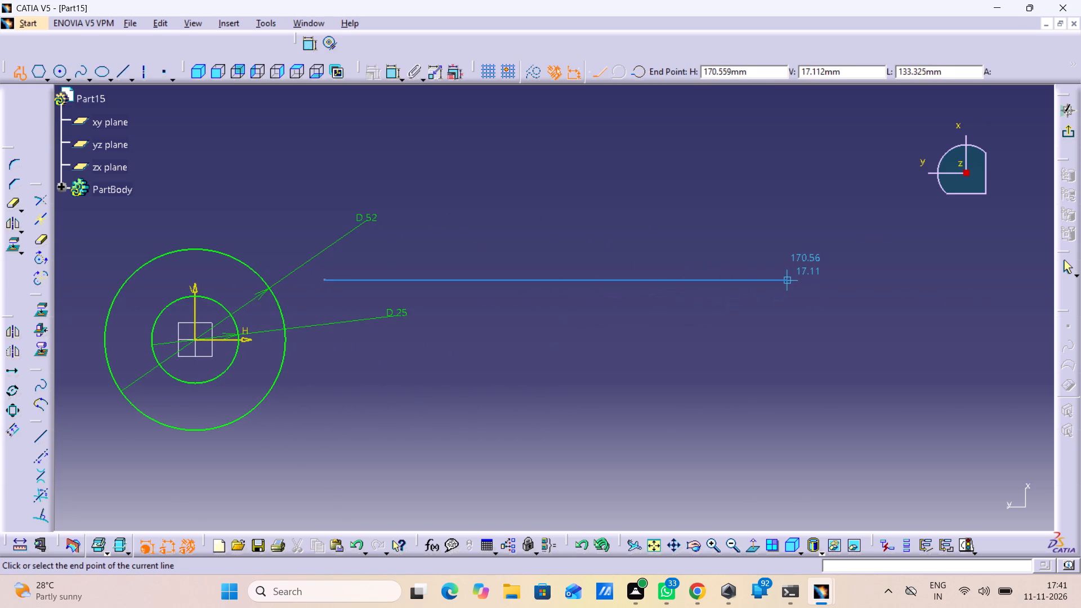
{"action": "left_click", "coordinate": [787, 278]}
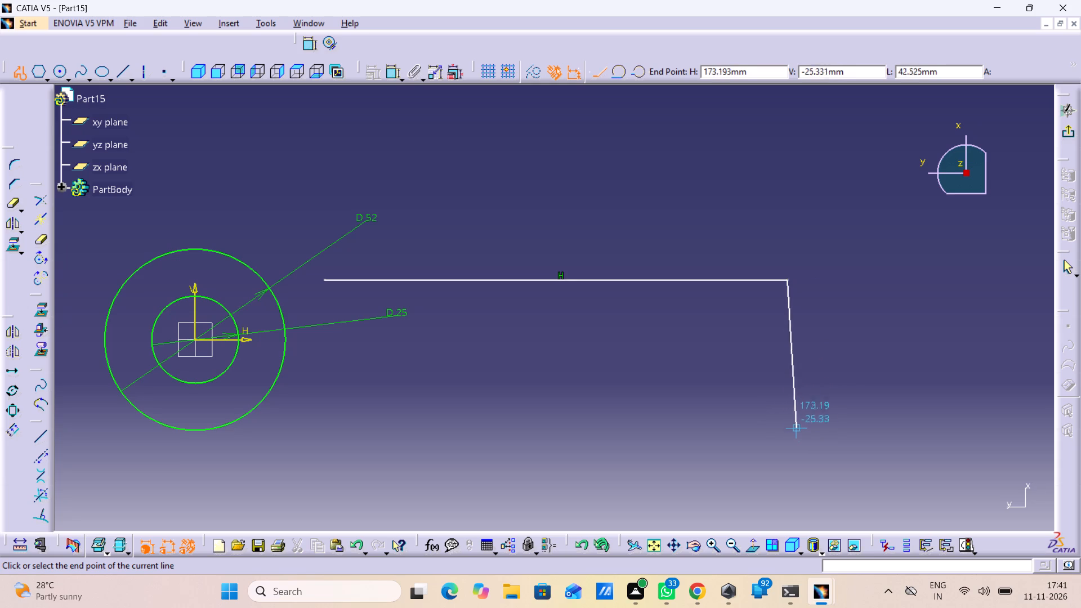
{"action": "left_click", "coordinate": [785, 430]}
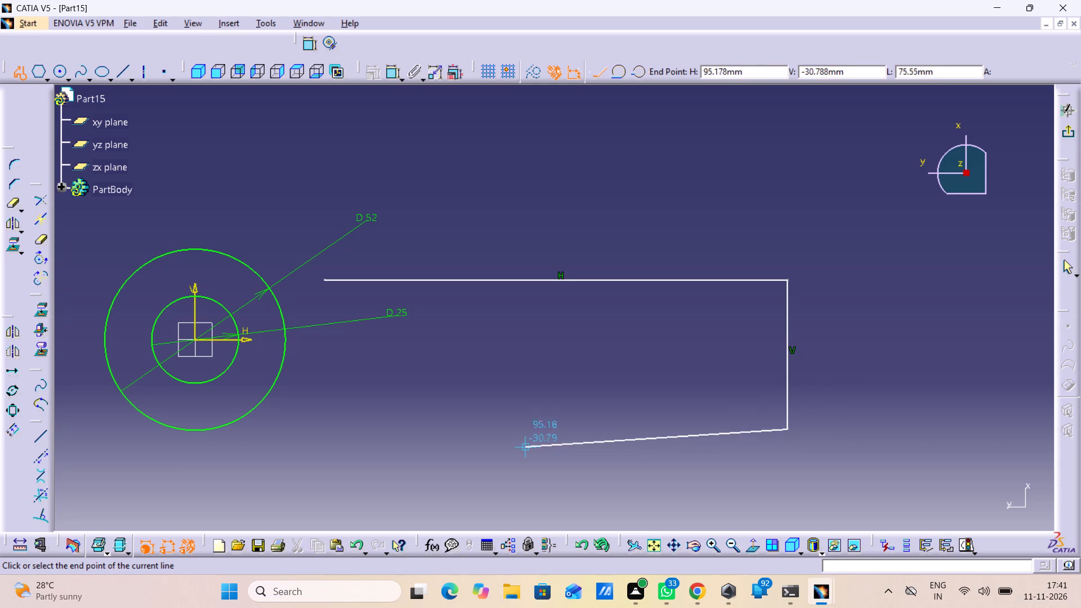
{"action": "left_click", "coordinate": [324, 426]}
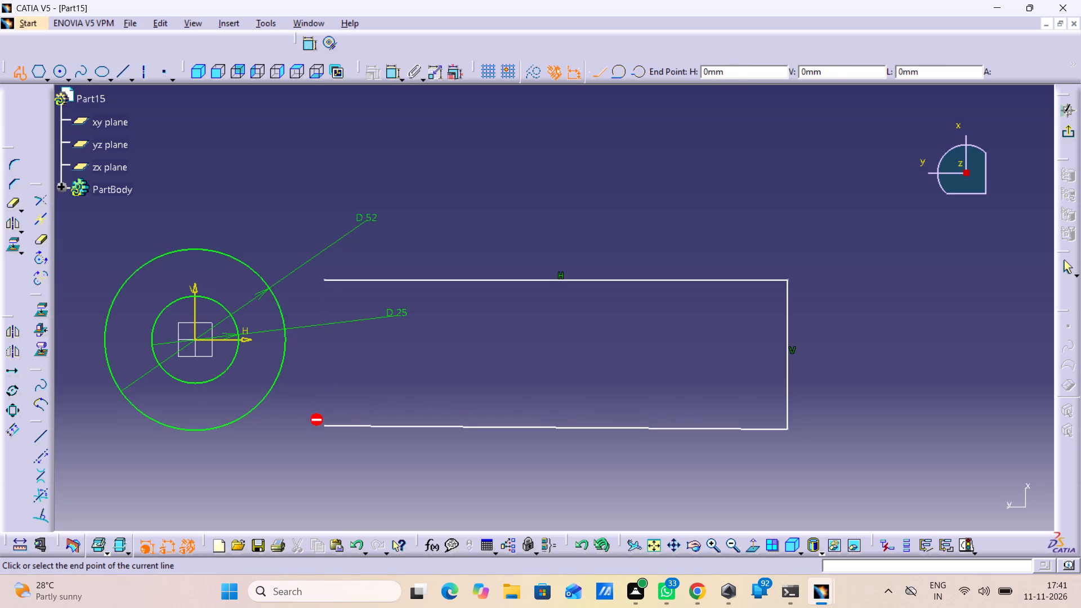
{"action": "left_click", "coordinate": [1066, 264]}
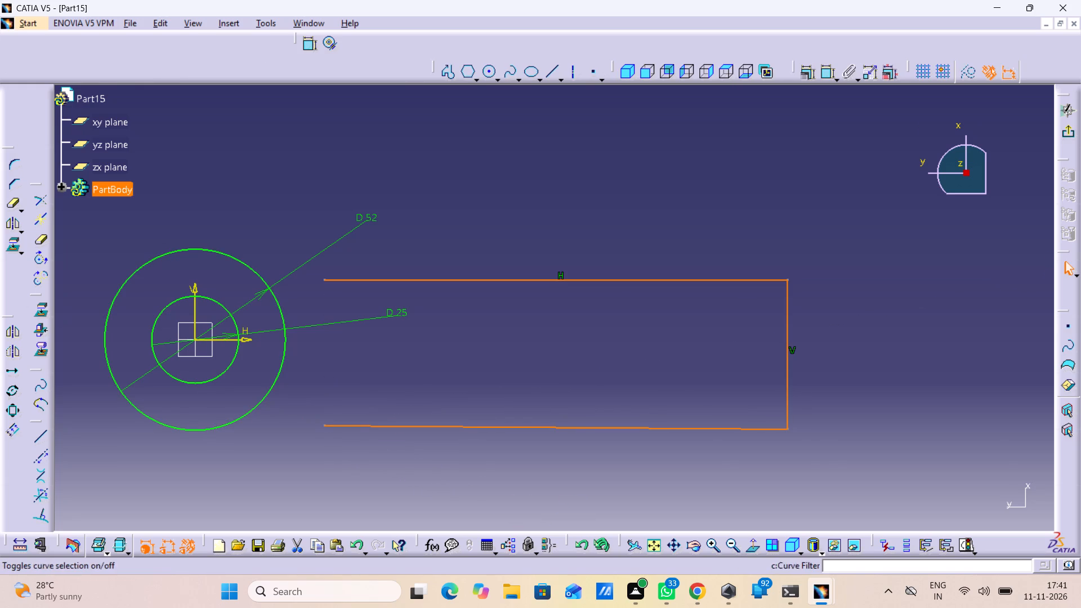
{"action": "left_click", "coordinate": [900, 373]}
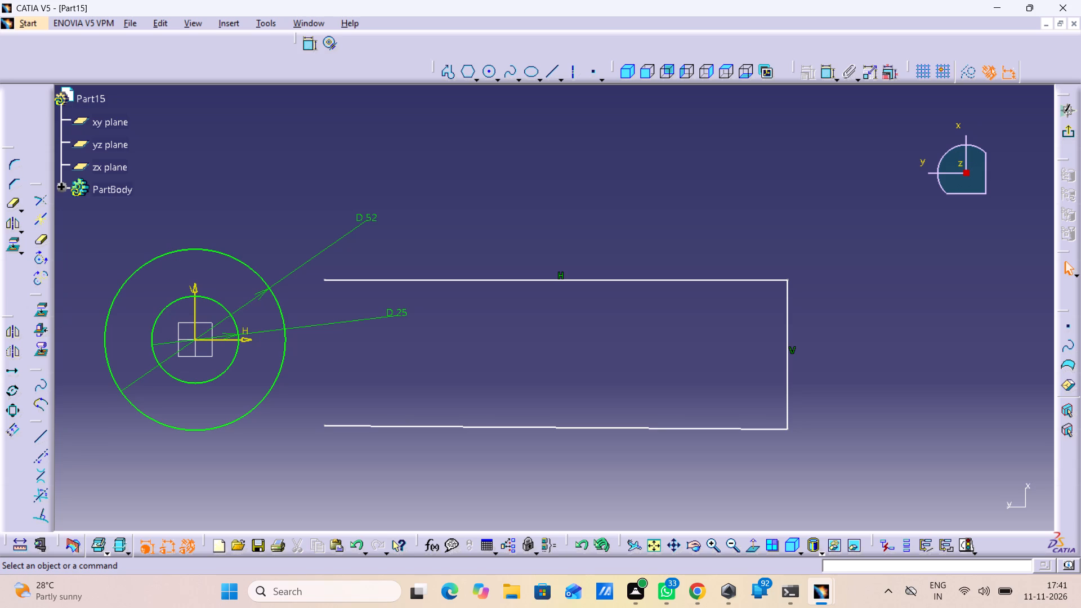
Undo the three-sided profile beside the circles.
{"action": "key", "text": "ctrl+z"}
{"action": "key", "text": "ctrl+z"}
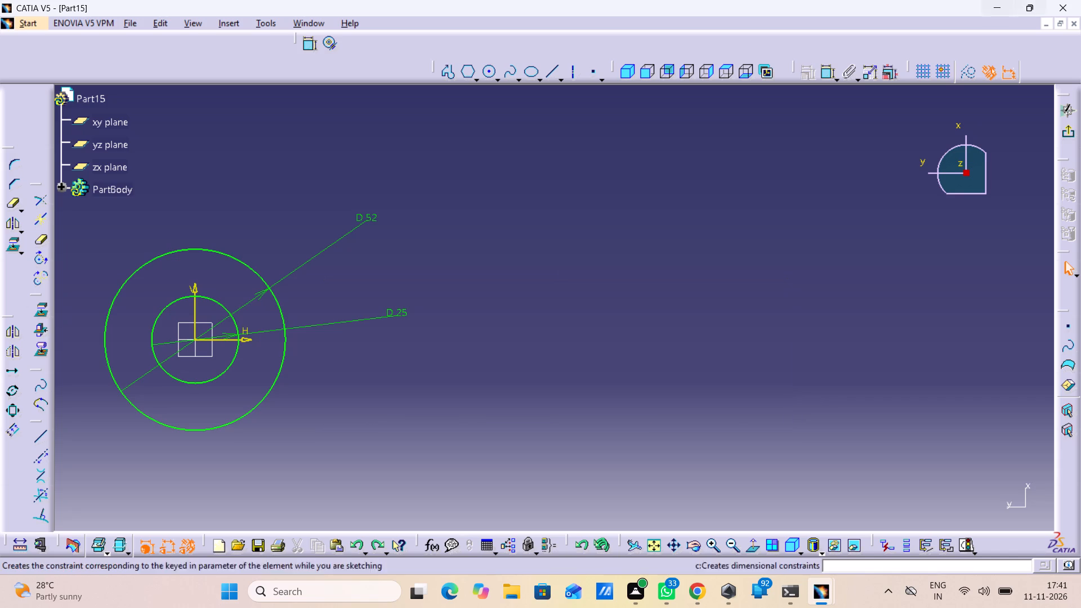
Exit the sketch of the two concentric circles and return to the 3D part.
{"action": "left_click", "coordinate": [1062, 135]}
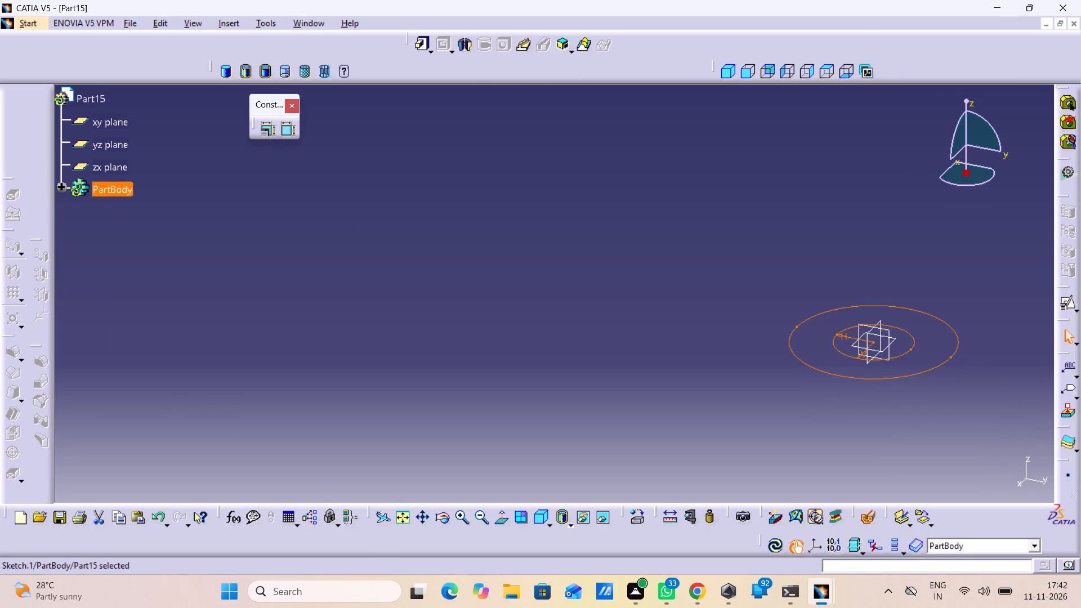
Pad the sketch of the two concentric circles to a length of 30 mm.
{"action": "left_click", "coordinate": [401, 515]}
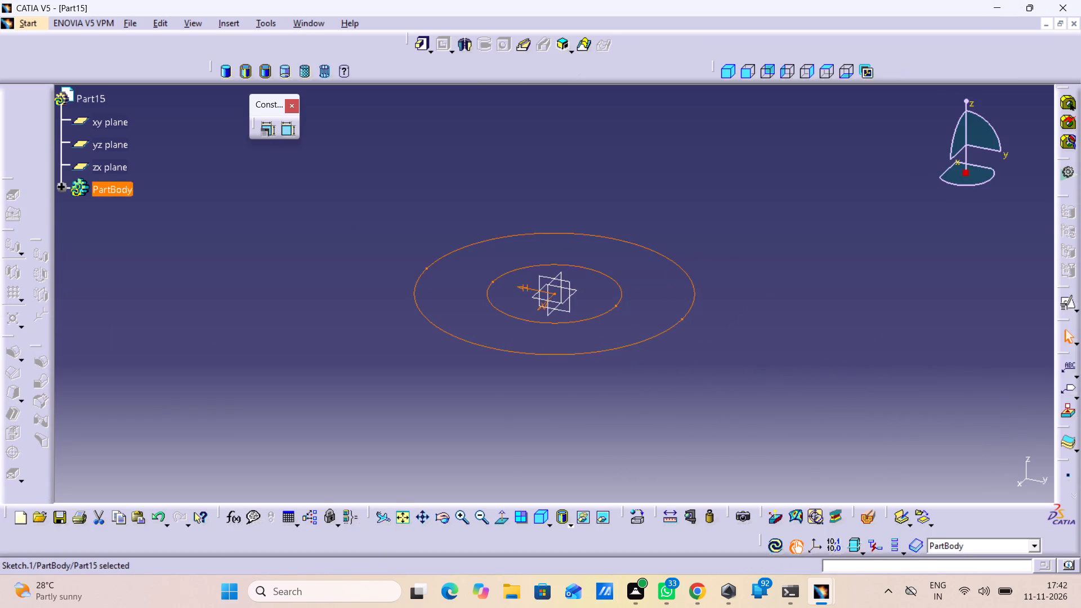
{"action": "left_click", "coordinate": [415, 45]}
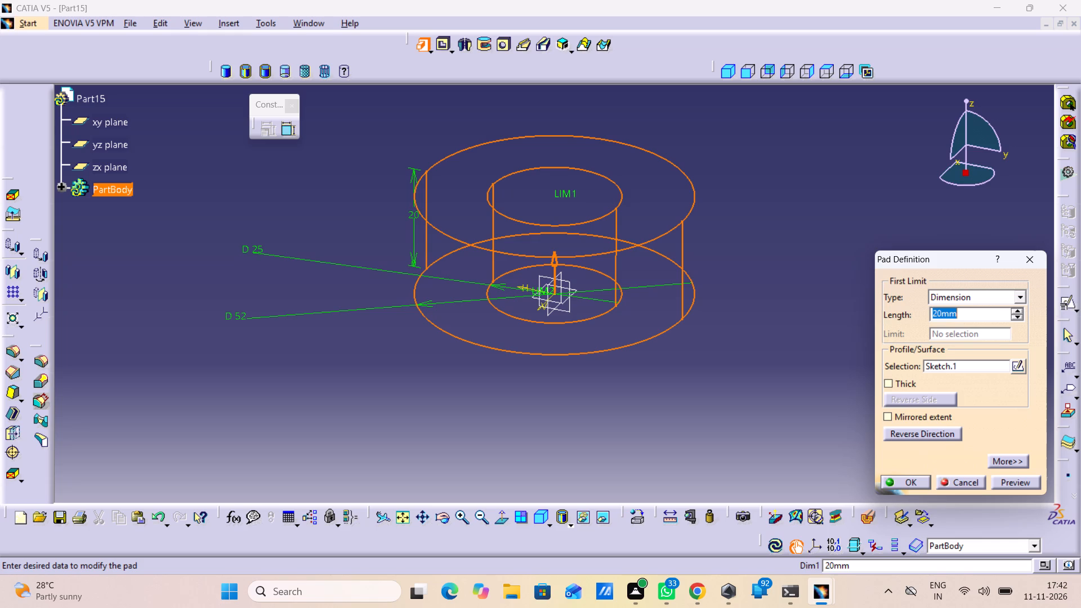
{"action": "key", "text": "3"}
{"action": "key", "text": "0"}
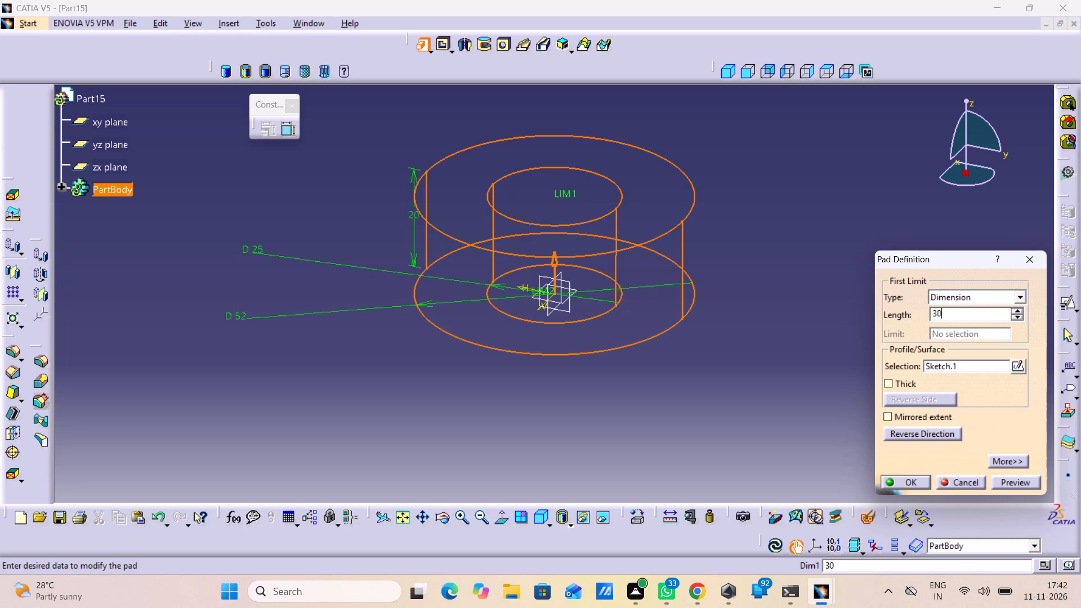
{"action": "left_click", "coordinate": [1025, 479]}
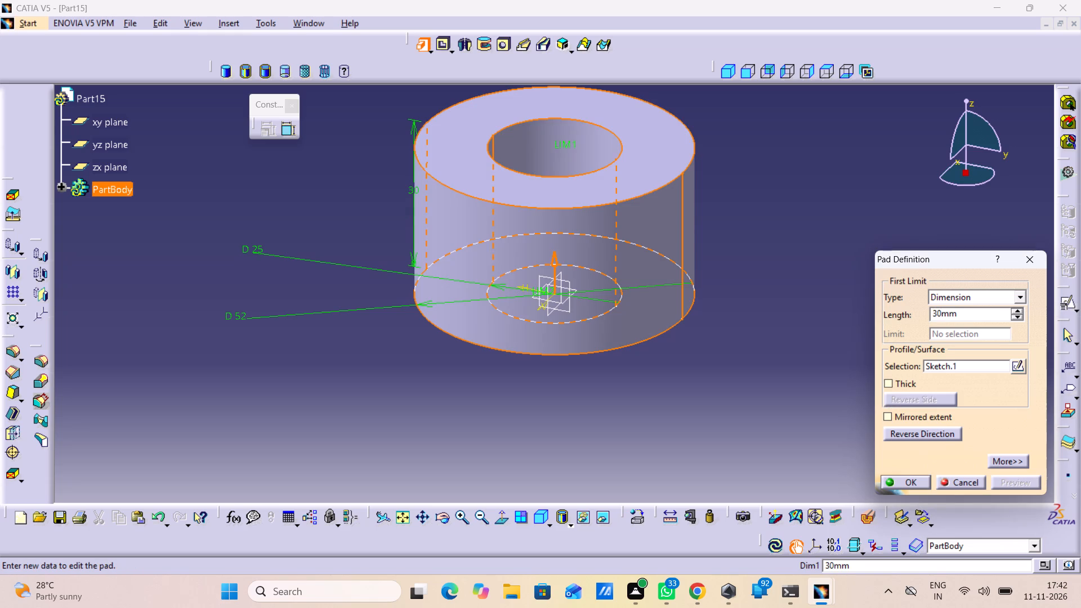
{"action": "left_click", "coordinate": [919, 479]}
{"action": "left_click", "coordinate": [661, 376]}
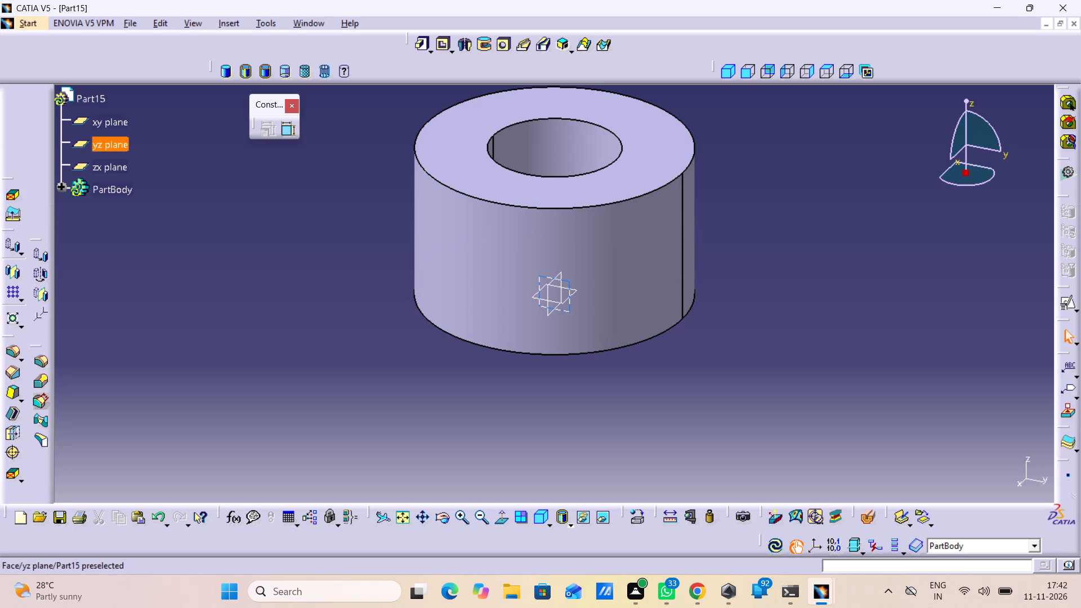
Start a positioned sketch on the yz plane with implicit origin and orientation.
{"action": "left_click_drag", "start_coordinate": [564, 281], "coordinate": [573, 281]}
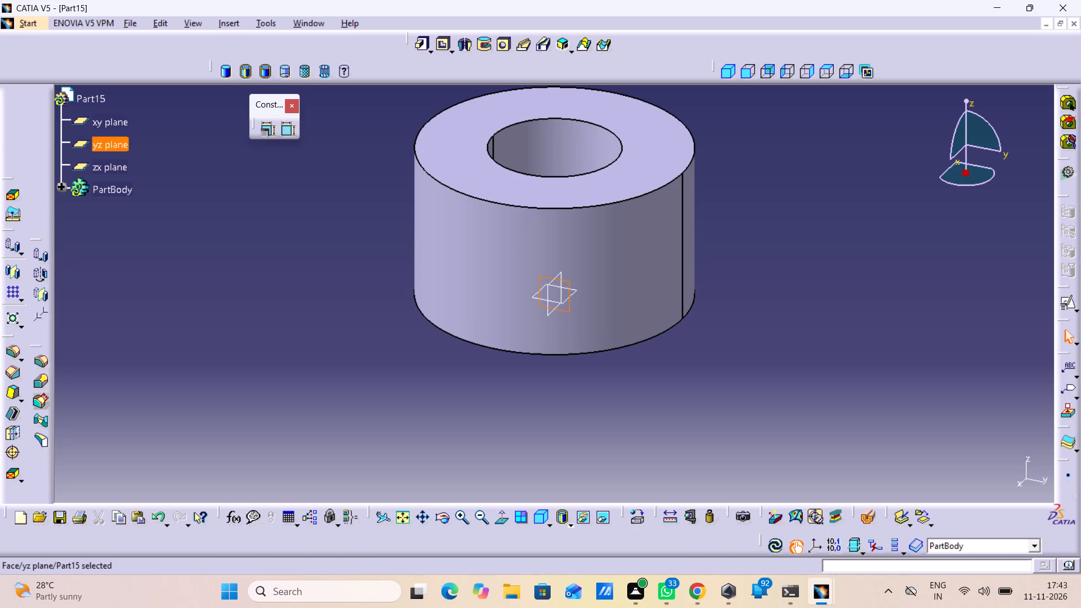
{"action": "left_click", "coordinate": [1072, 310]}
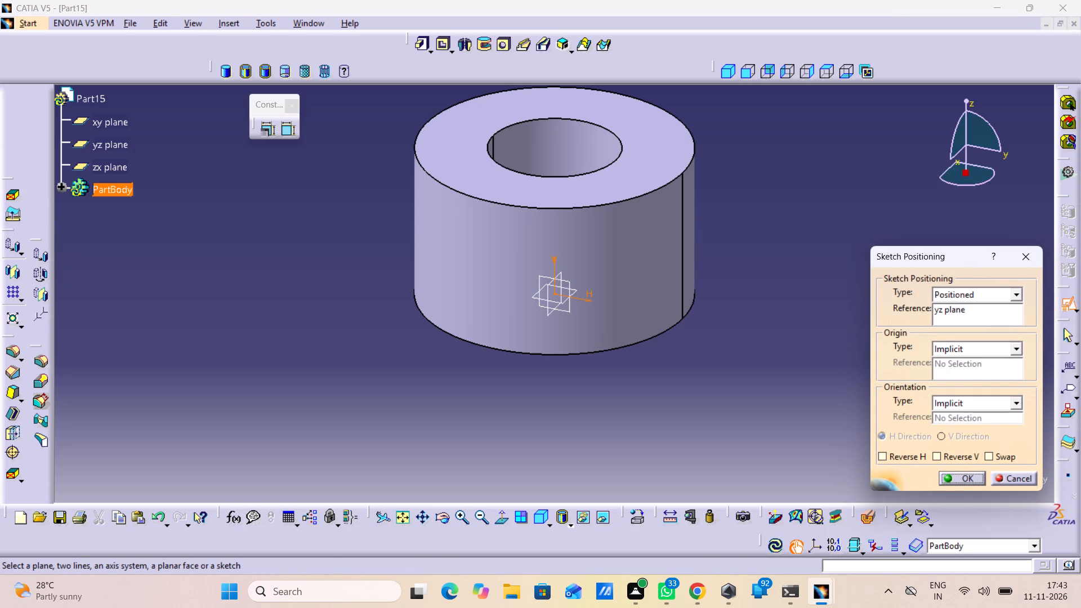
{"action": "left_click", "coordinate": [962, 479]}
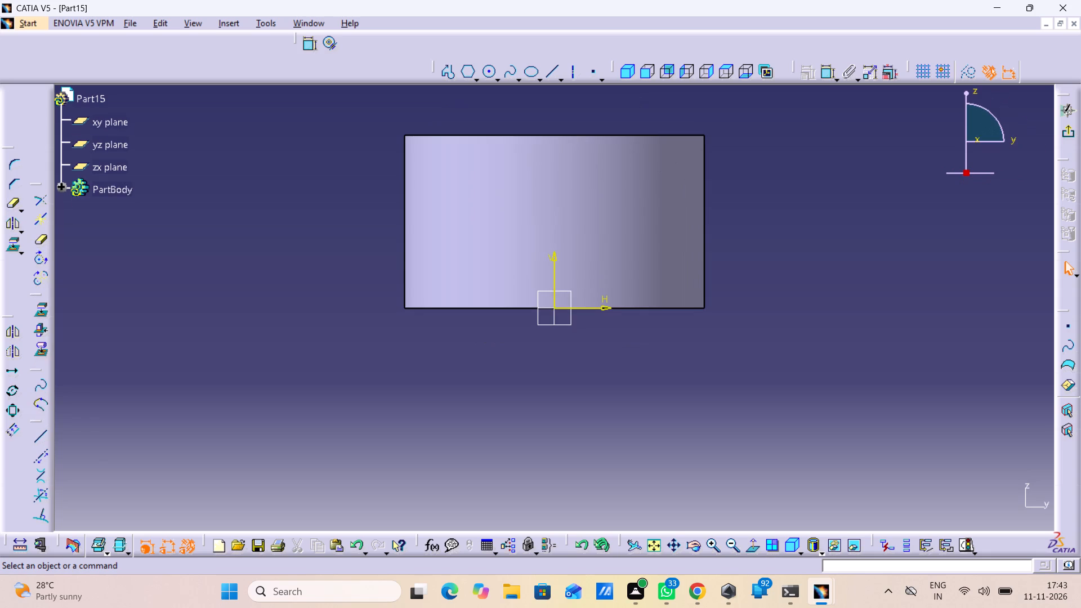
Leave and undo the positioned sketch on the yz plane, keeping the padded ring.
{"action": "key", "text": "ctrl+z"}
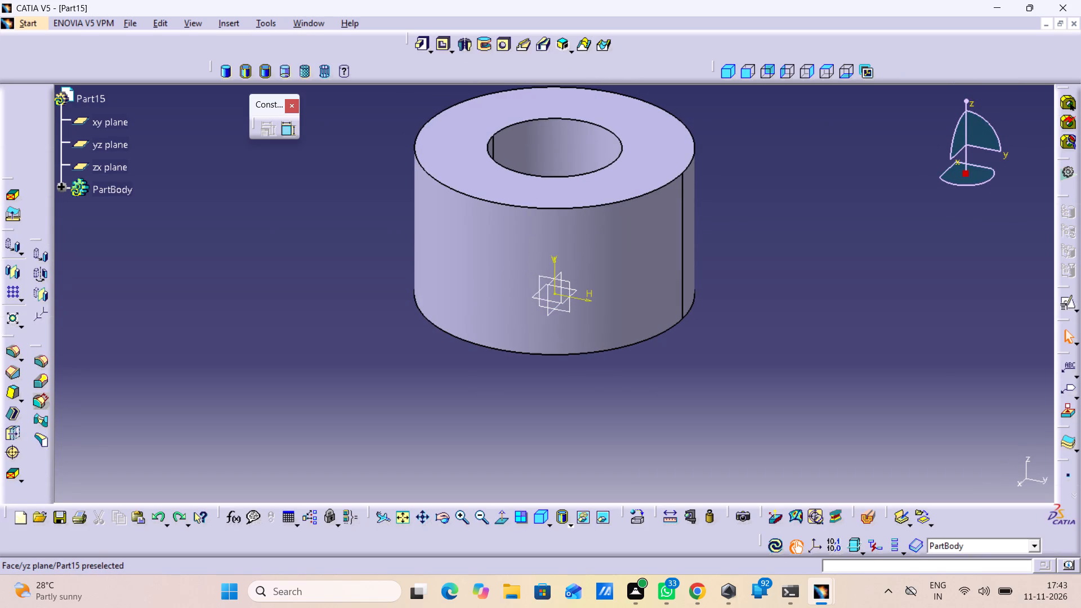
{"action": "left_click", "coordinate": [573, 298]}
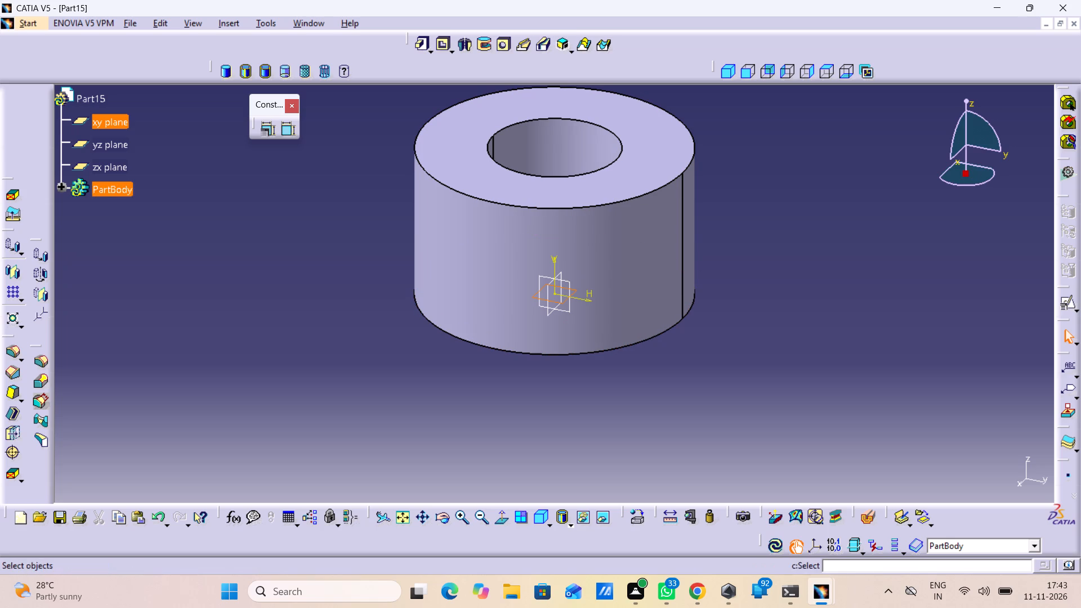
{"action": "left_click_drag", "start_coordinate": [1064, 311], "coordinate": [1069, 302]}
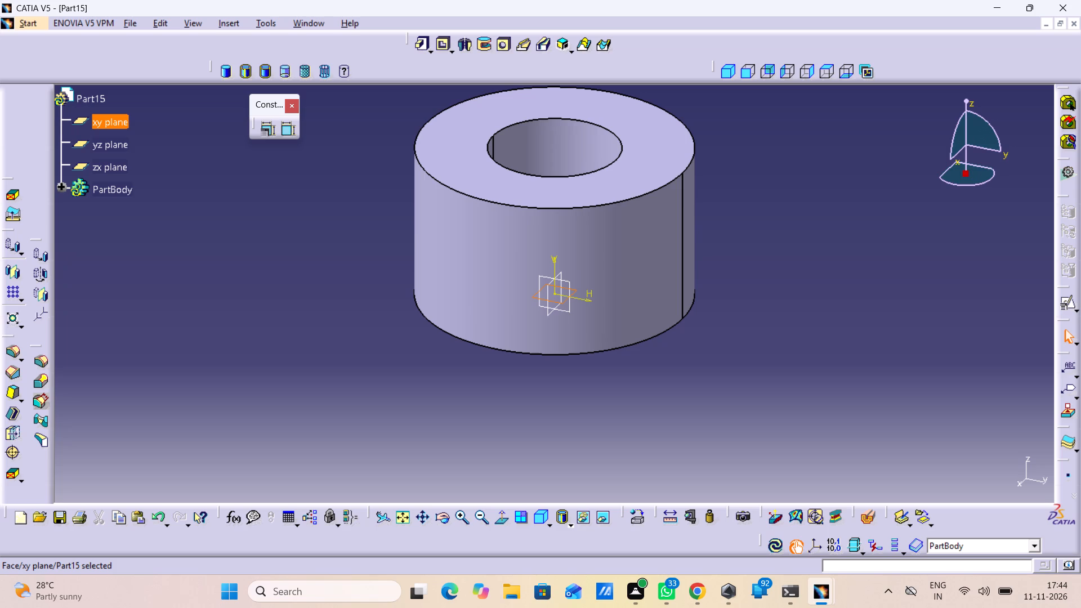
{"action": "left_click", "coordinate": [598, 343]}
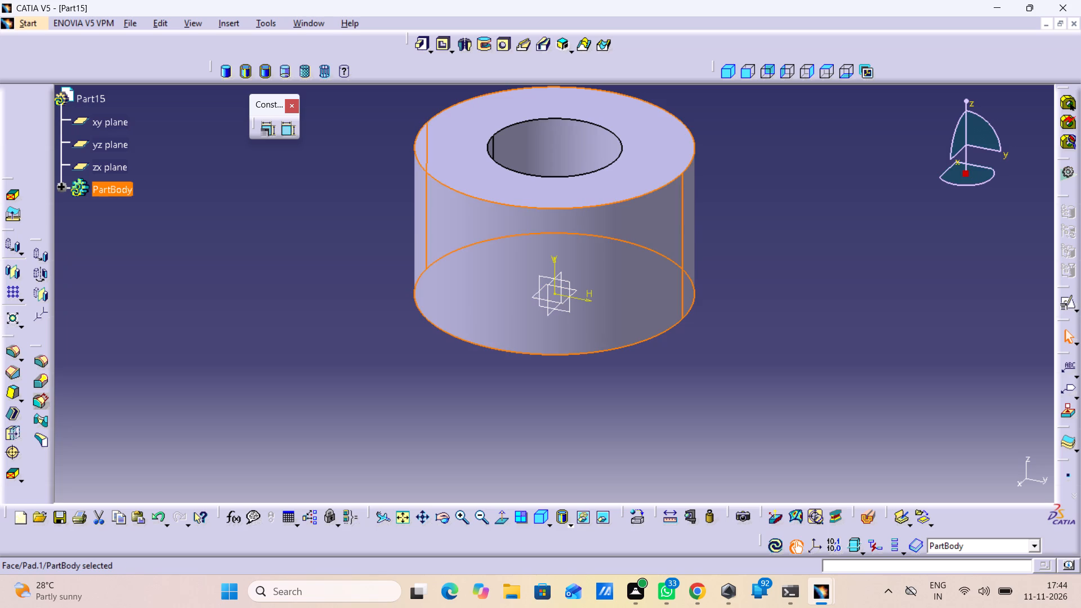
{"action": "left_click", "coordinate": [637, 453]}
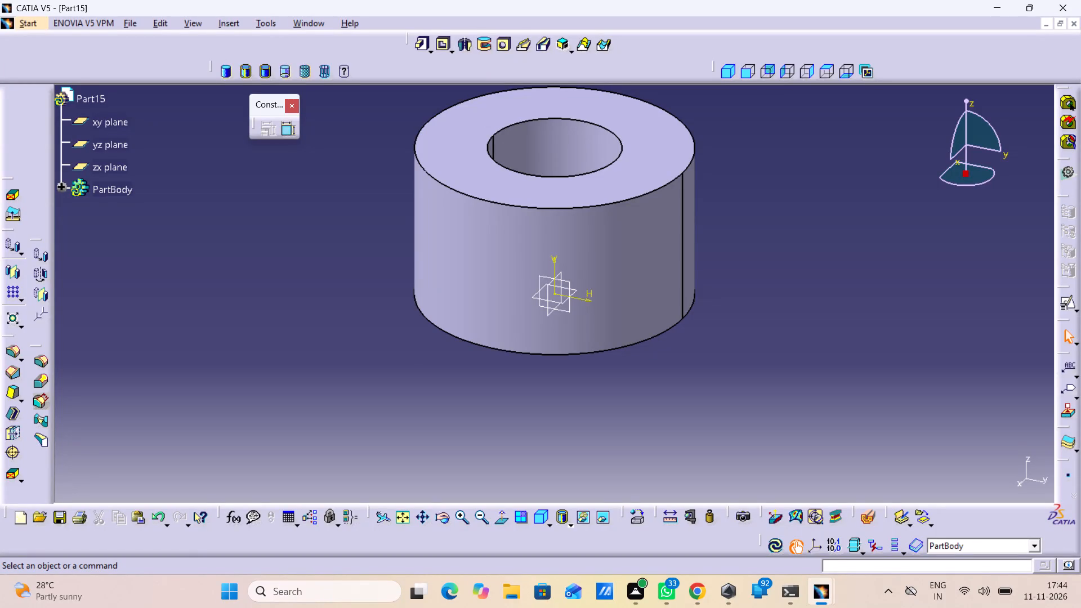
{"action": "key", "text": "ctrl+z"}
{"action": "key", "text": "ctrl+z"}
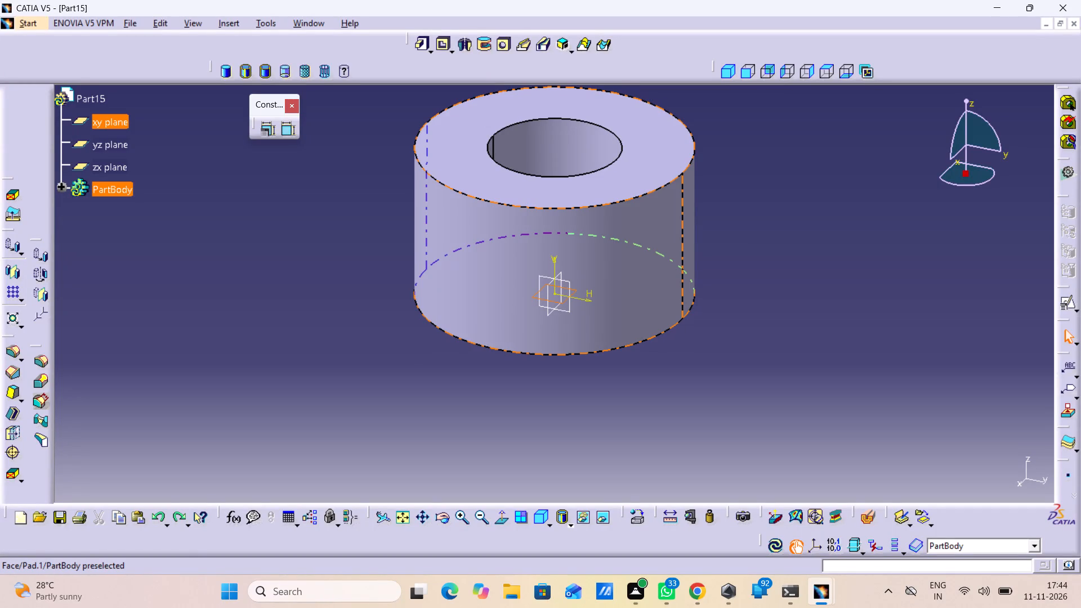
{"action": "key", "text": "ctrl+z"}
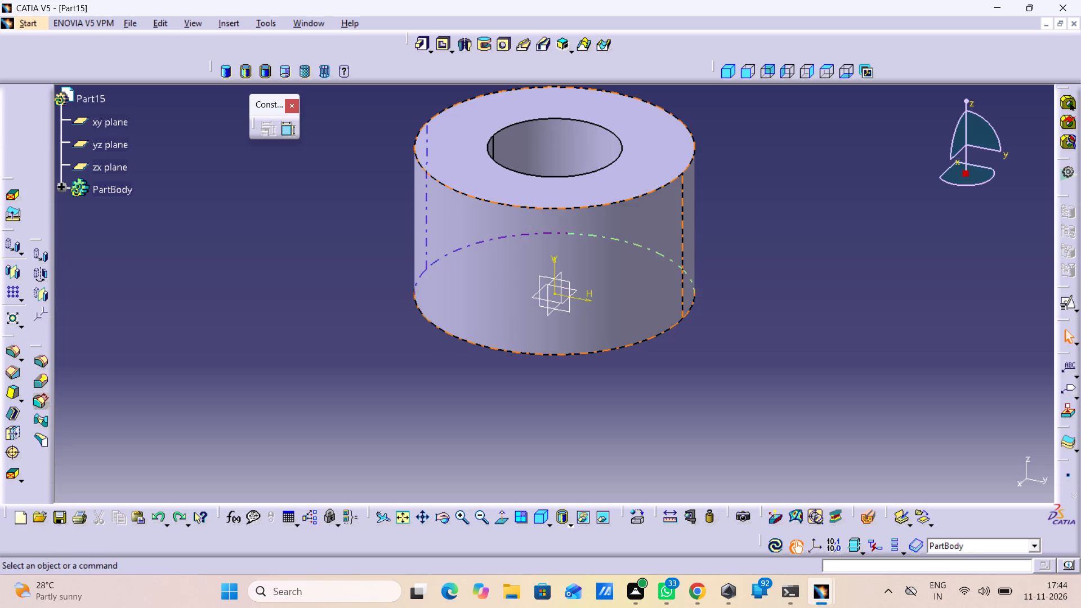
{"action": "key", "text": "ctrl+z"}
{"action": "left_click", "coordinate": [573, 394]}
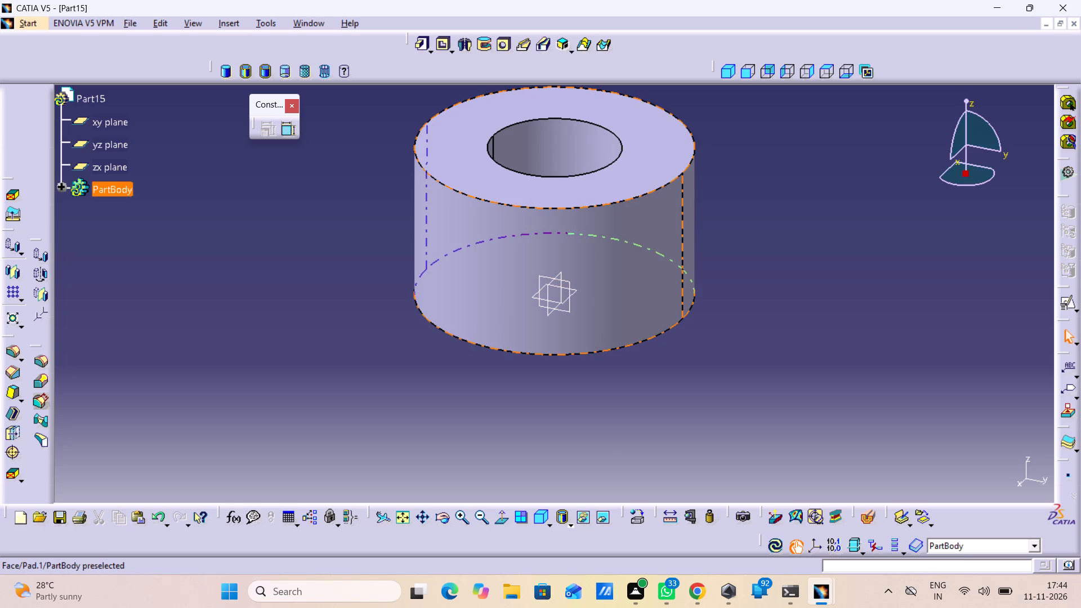
Create a positioned sketch on the xy plane with swapped axes and the V direction reversed.
{"action": "left_click", "coordinate": [577, 295]}
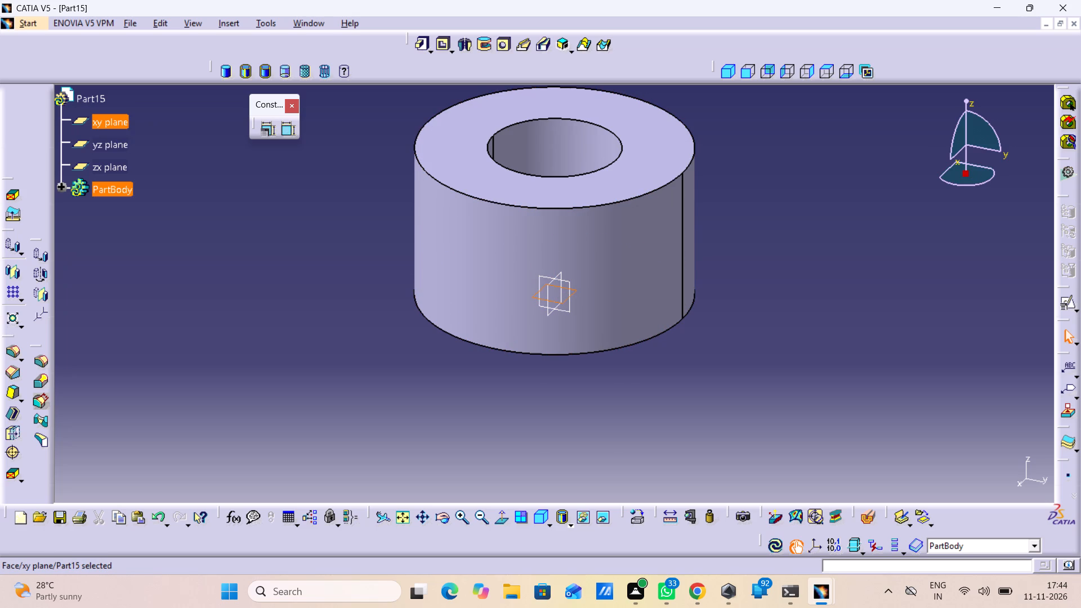
{"action": "left_click", "coordinate": [1062, 306]}
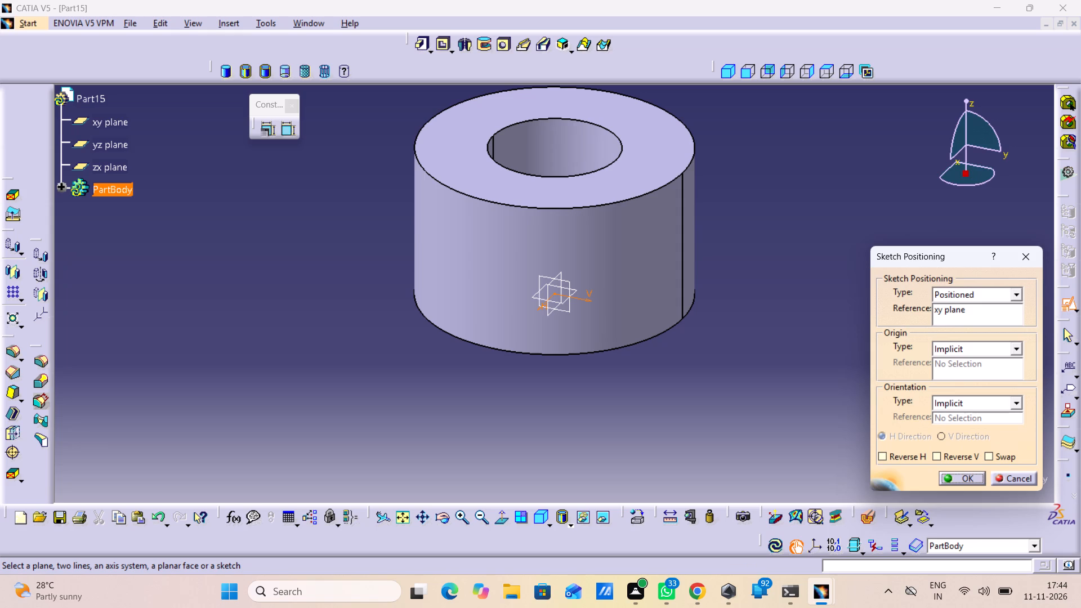
{"action": "left_click", "coordinate": [991, 462]}
{"action": "left_click", "coordinate": [943, 461]}
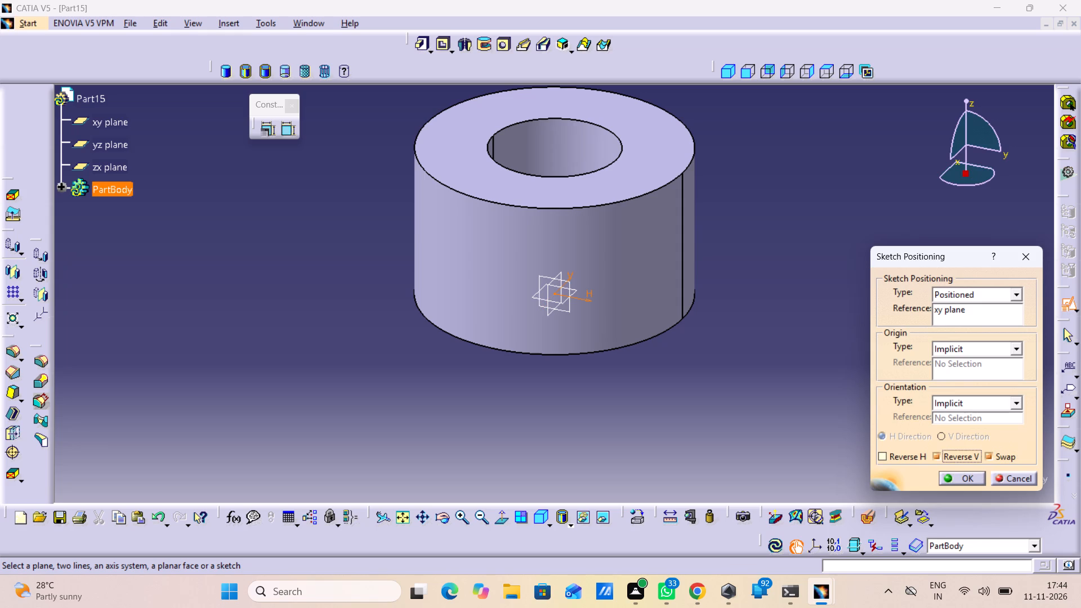
{"action": "left_click", "coordinate": [961, 476]}
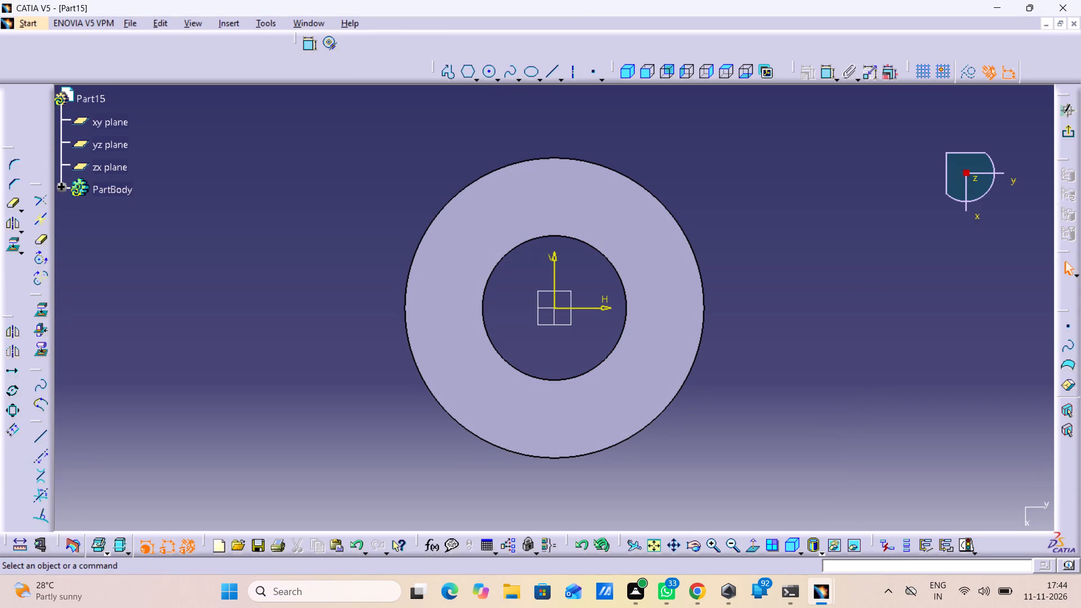
Sketch a three-sided profile beside the ring, open toward it, about 65 mm long and 23 mm high, viewed normal to the sketch plane.
{"action": "double_click", "coordinate": [445, 68]}
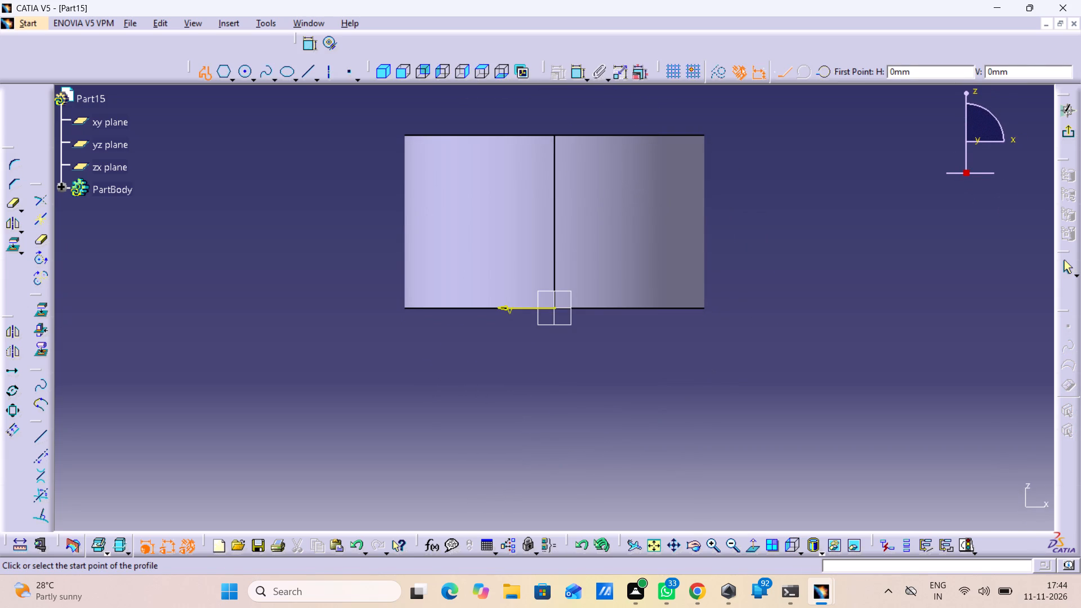
{"action": "left_click", "coordinate": [657, 544]}
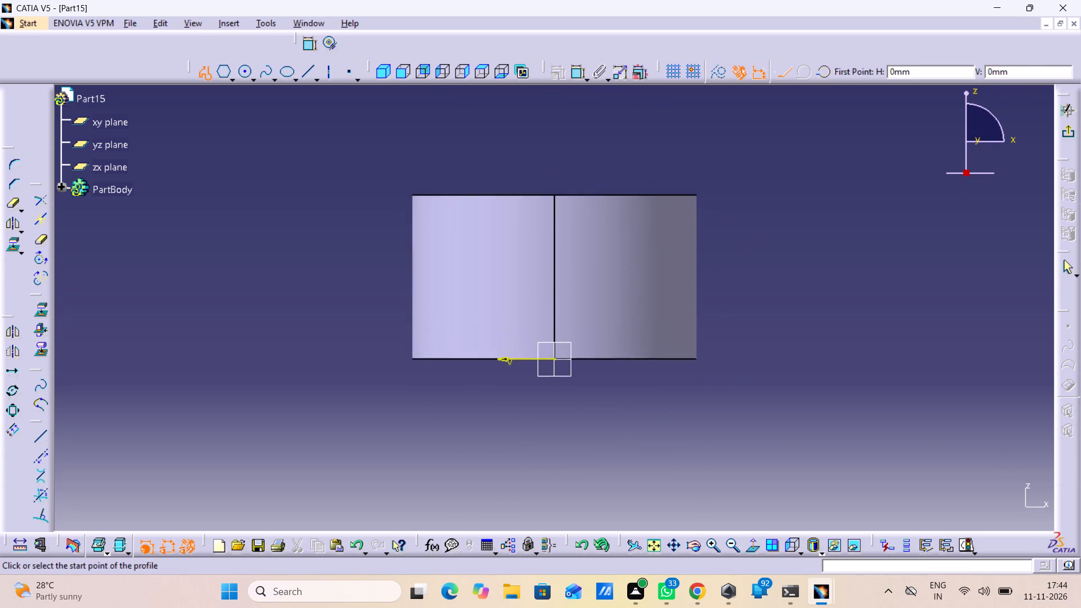
{"action": "left_click", "coordinate": [756, 548]}
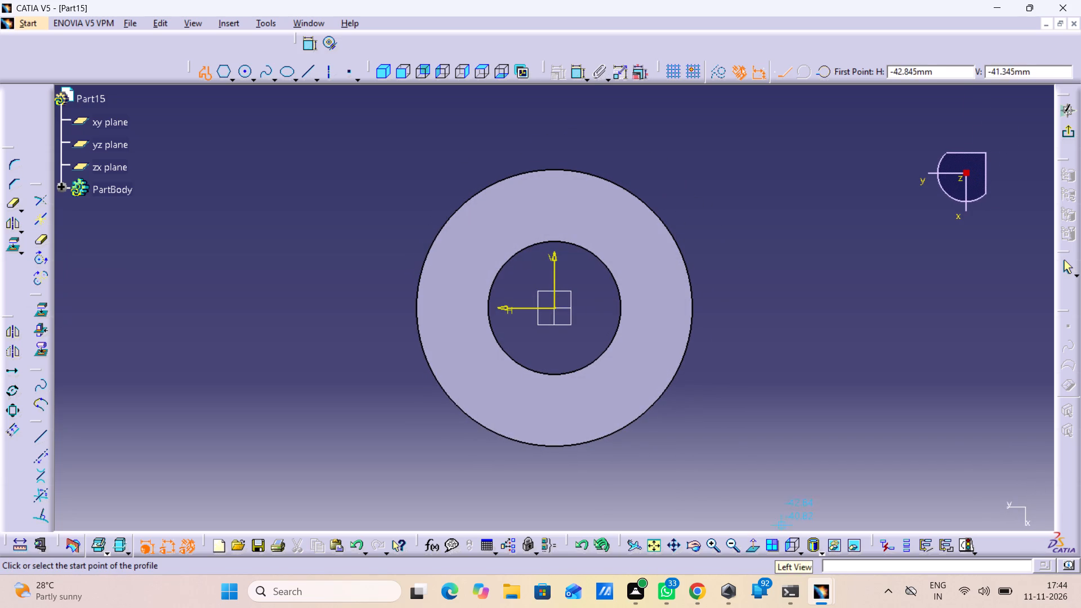
{"action": "left_click", "coordinate": [752, 549]}
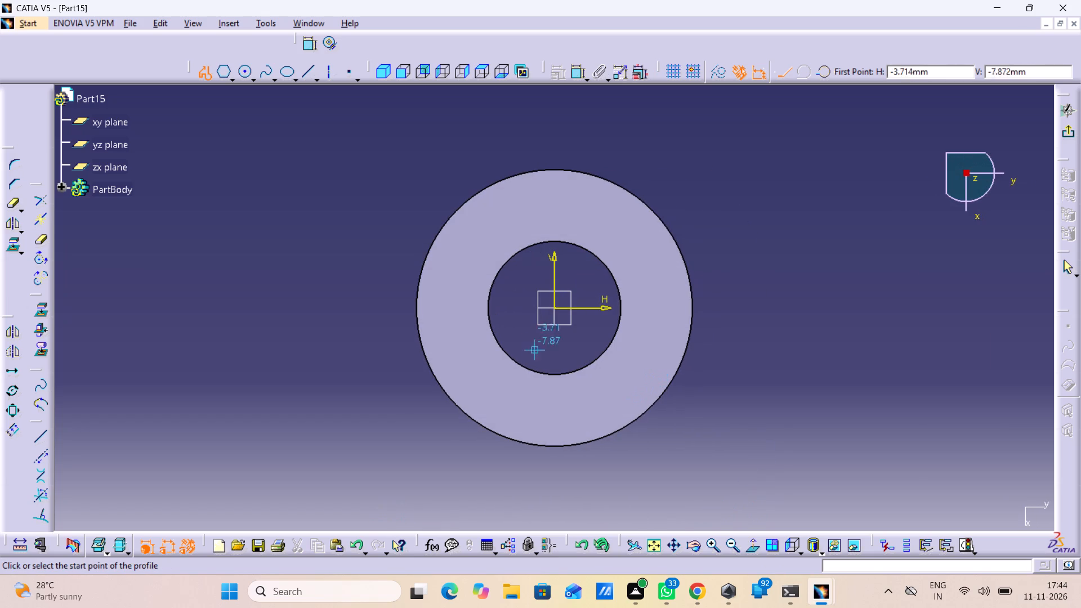
{"action": "middle_click_drag", "start_coordinate": [770, 256], "coordinate": [565, 251]}
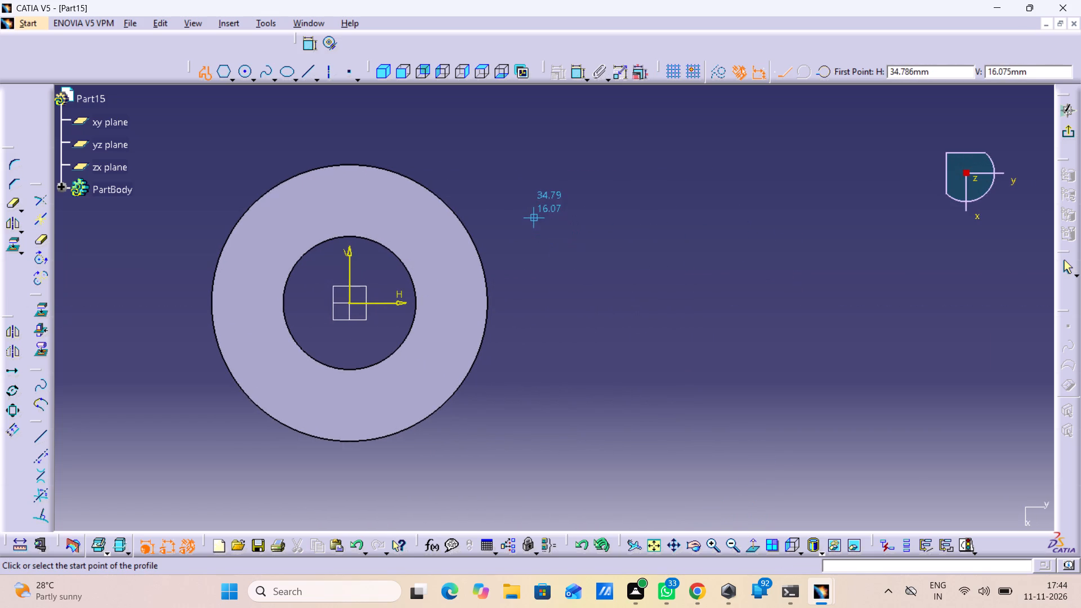
{"action": "left_click", "coordinate": [503, 251]}
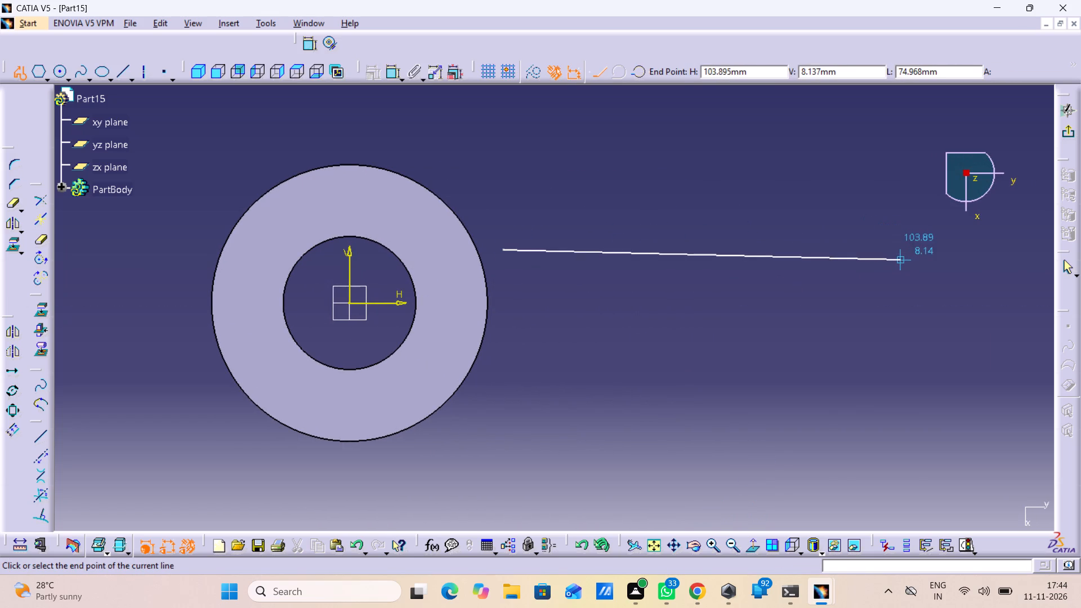
{"action": "left_click", "coordinate": [846, 249]}
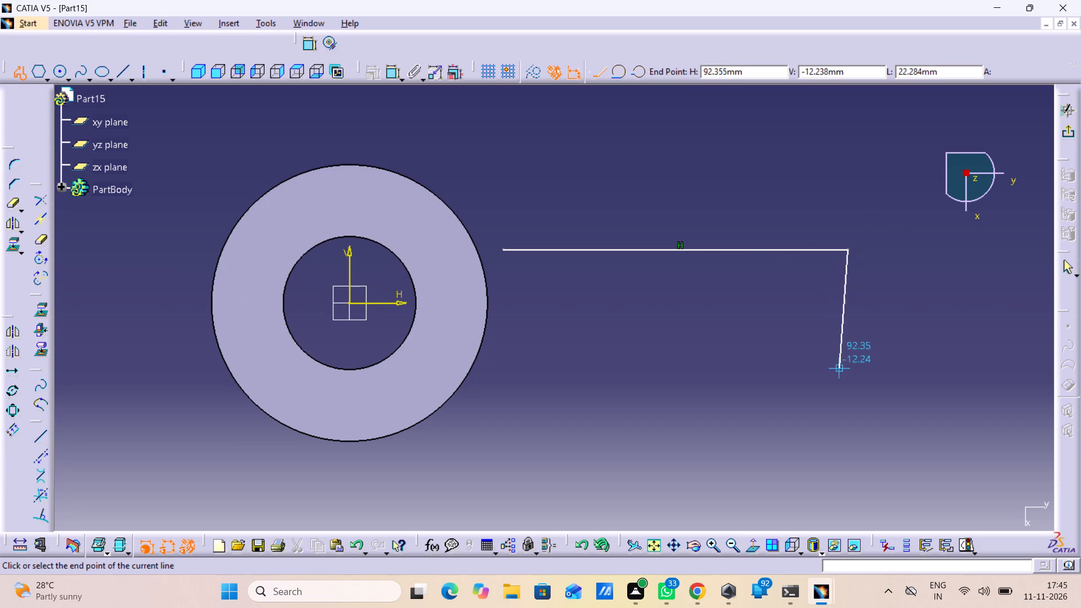
{"action": "left_click", "coordinate": [848, 373]}
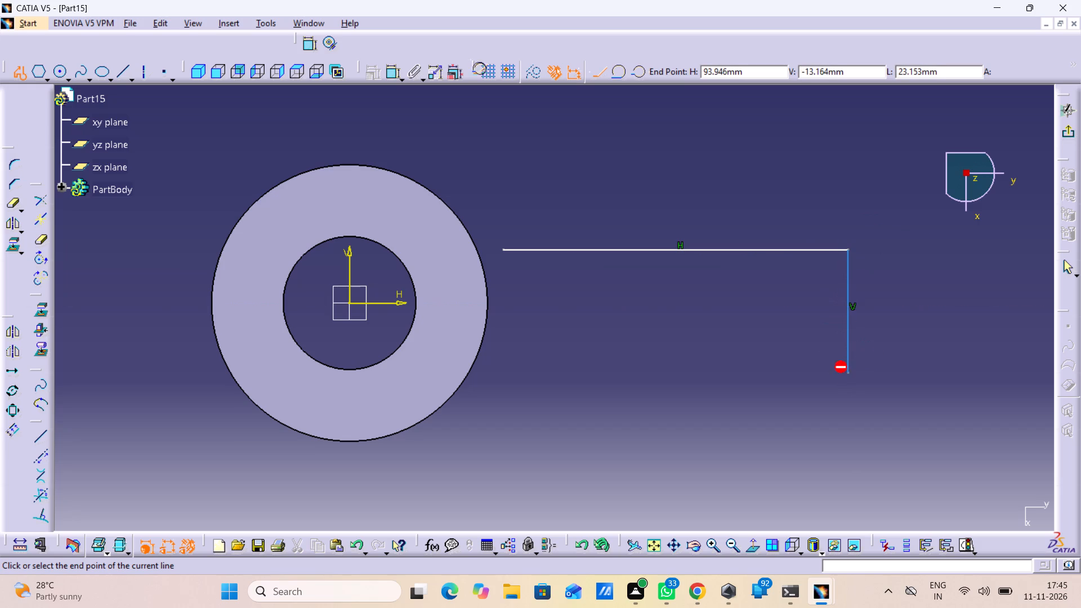
{"action": "left_click", "coordinate": [507, 380]}
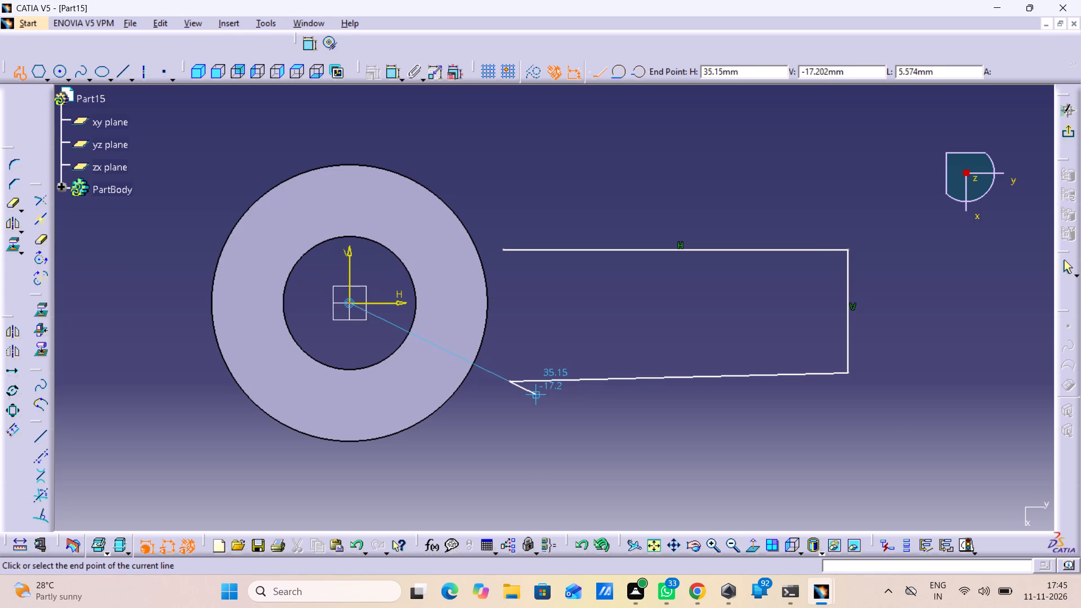
{"action": "key", "text": "ctrl+z"}
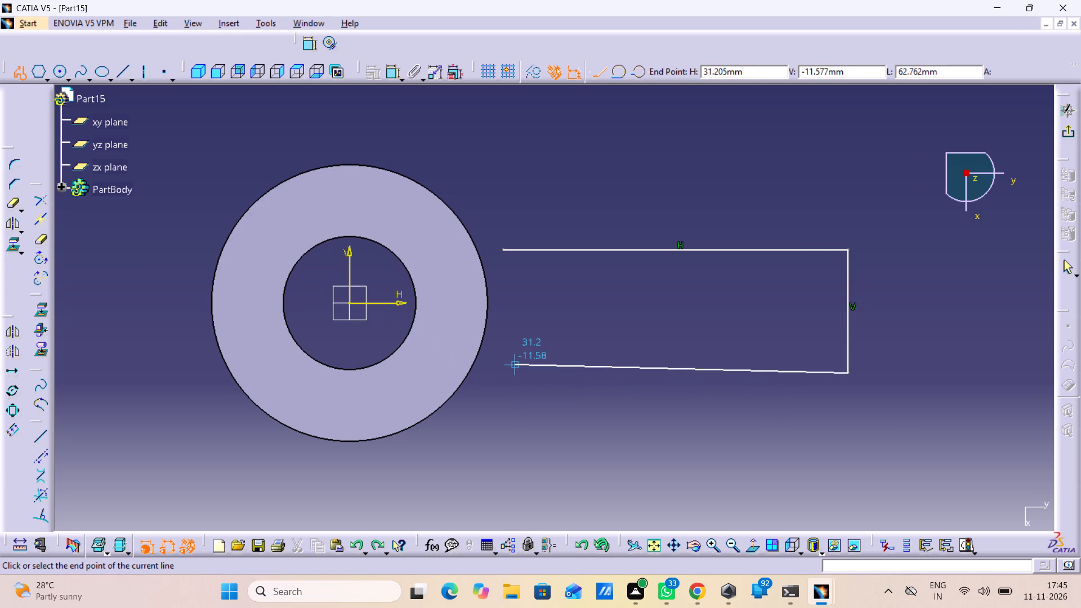
{"action": "left_click", "coordinate": [516, 376]}
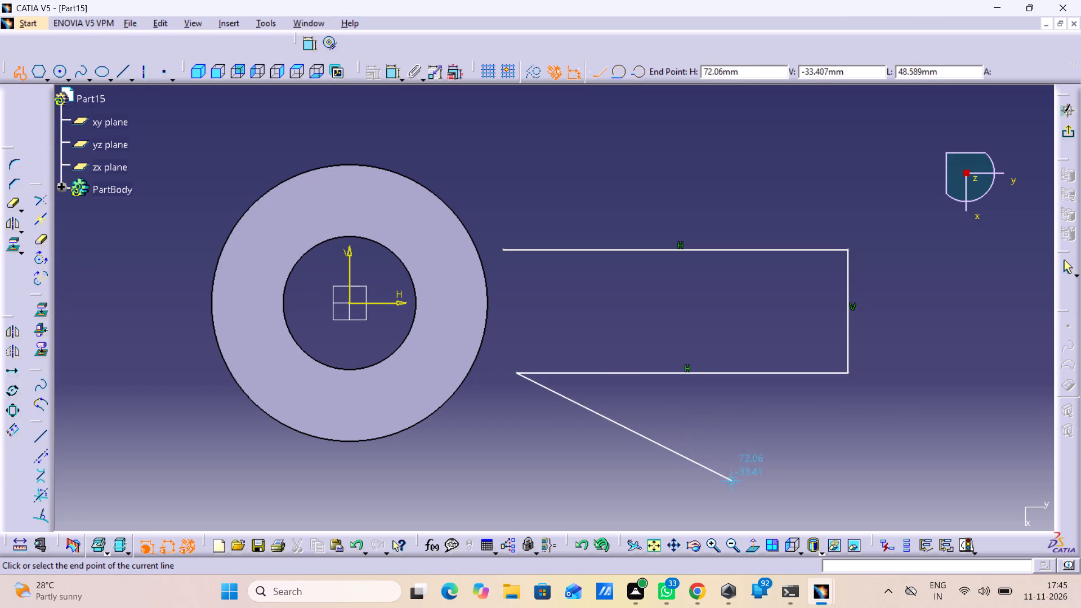
{"action": "left_click", "coordinate": [1067, 269]}
{"action": "left_click", "coordinate": [647, 332]}
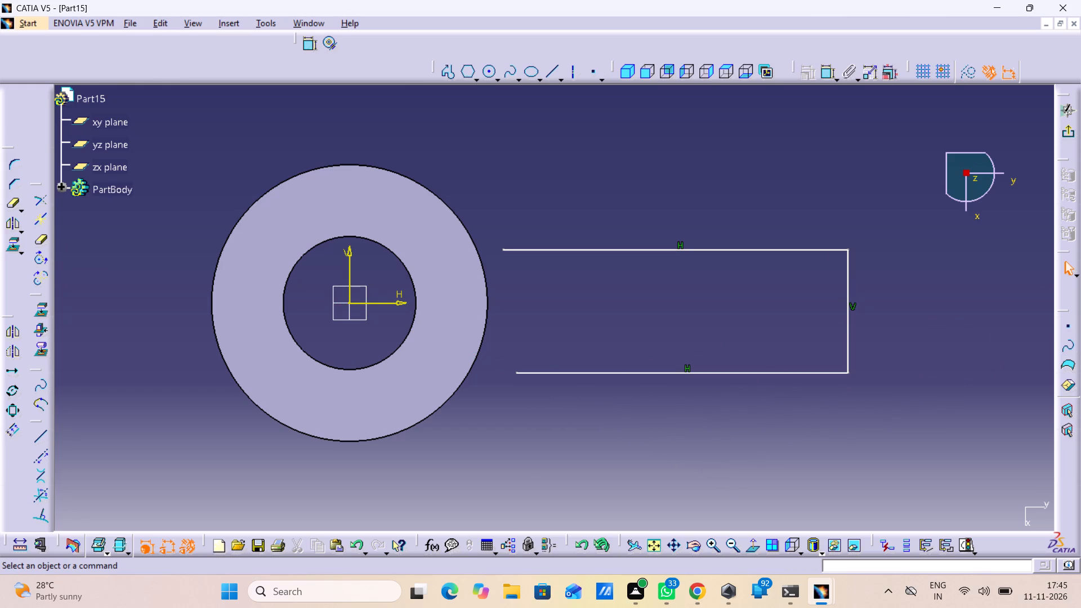
Project the ring's outer circular edge into the sketch.
{"action": "left_click", "coordinate": [488, 280]}
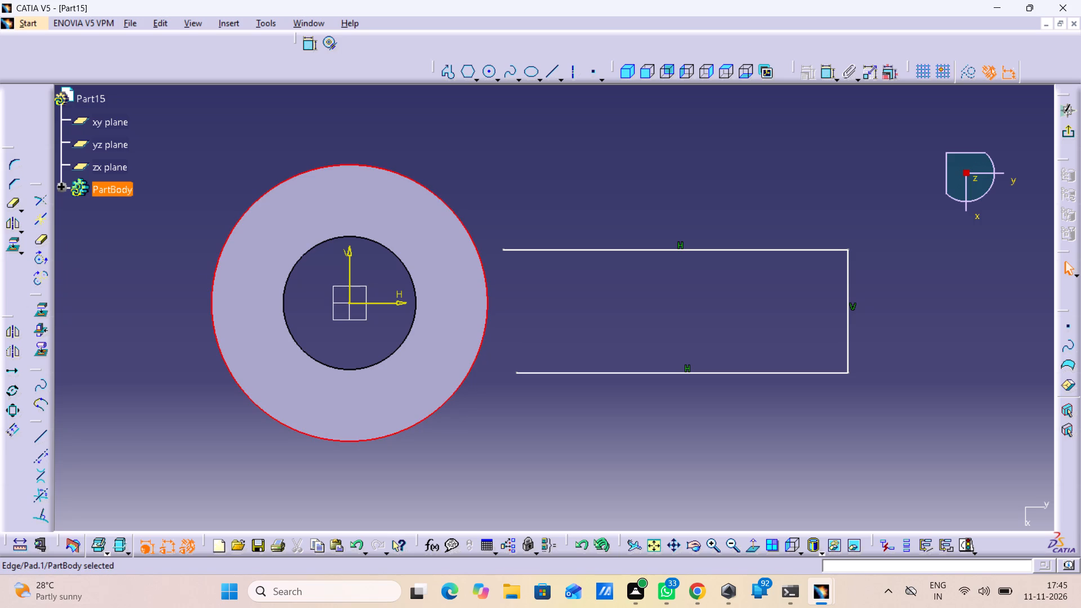
{"action": "left_click", "coordinate": [10, 248]}
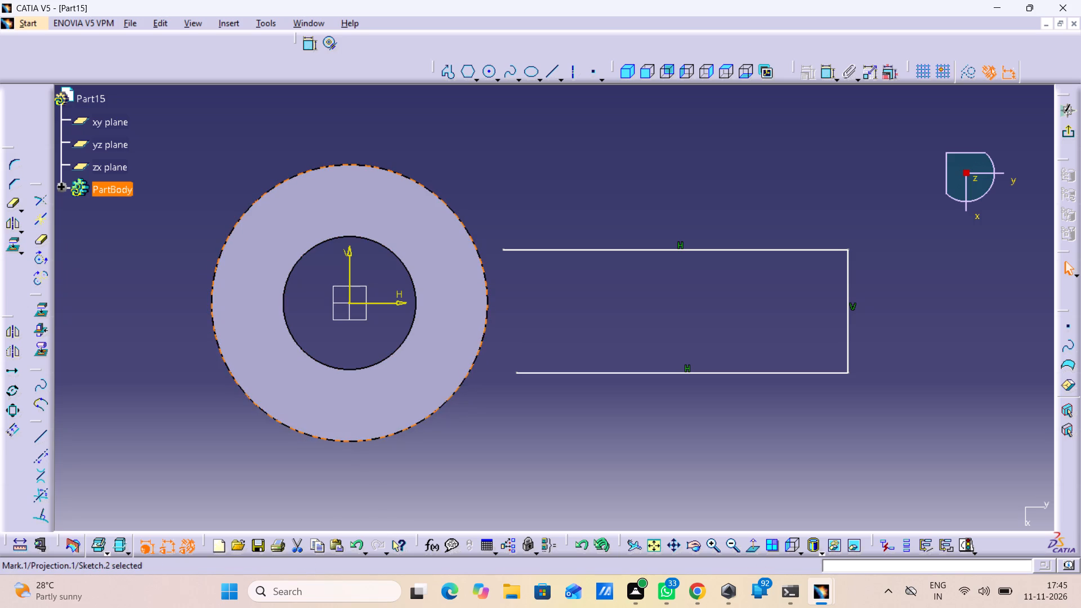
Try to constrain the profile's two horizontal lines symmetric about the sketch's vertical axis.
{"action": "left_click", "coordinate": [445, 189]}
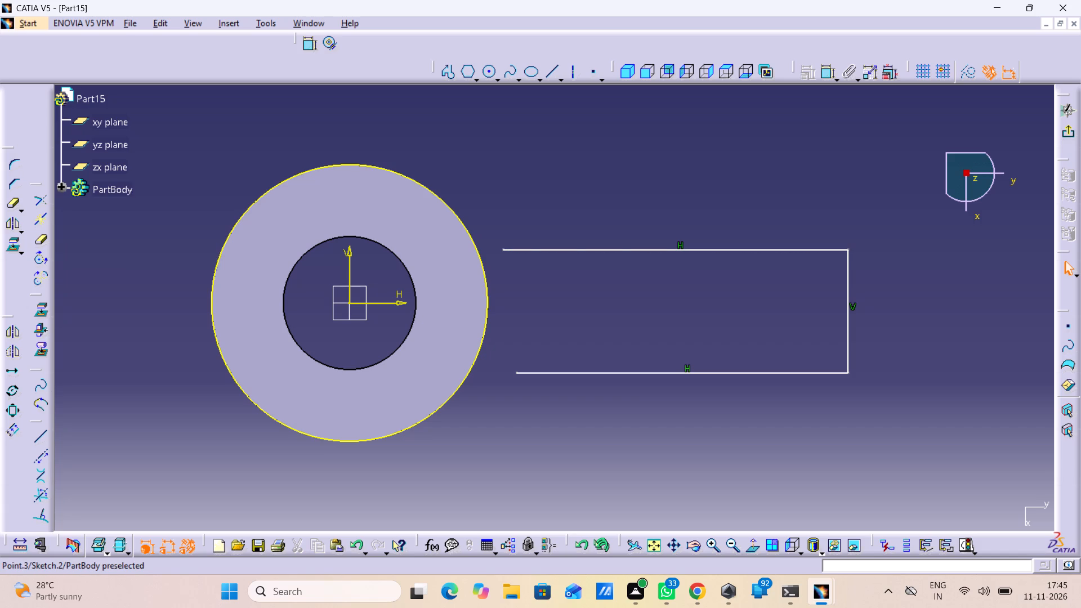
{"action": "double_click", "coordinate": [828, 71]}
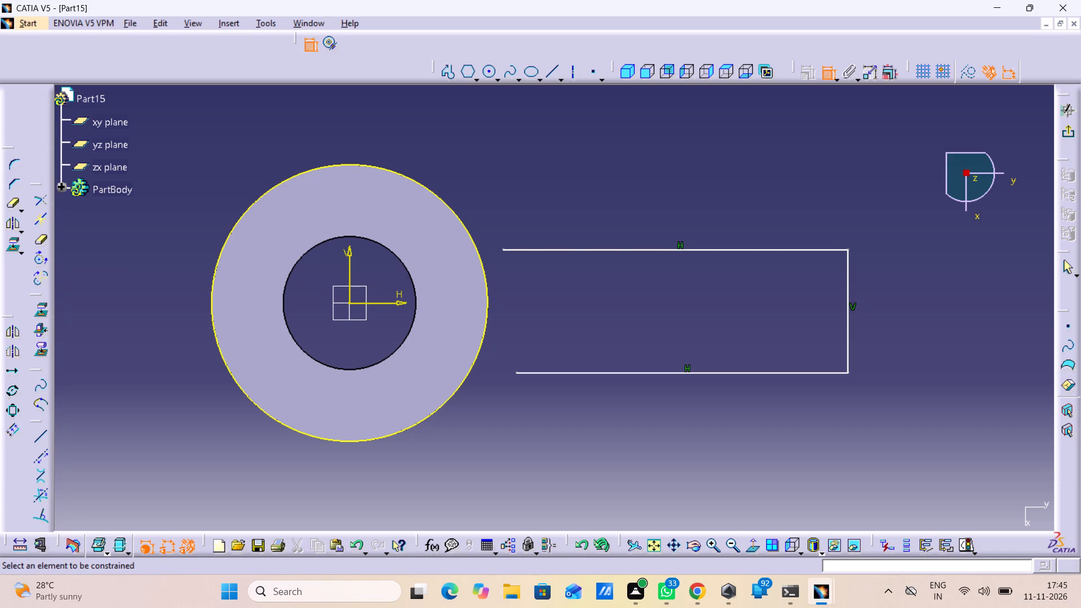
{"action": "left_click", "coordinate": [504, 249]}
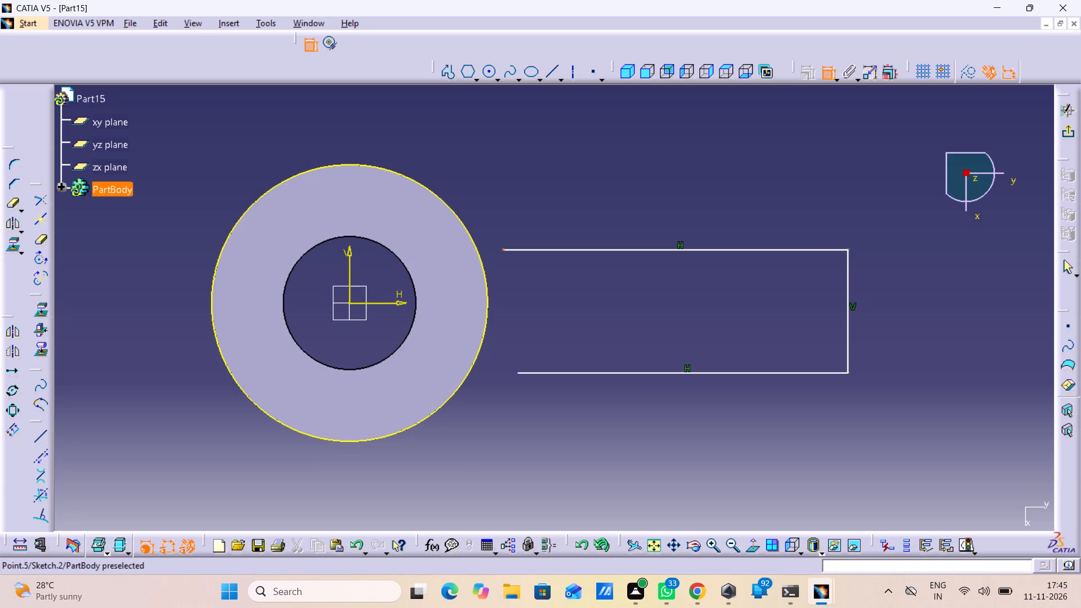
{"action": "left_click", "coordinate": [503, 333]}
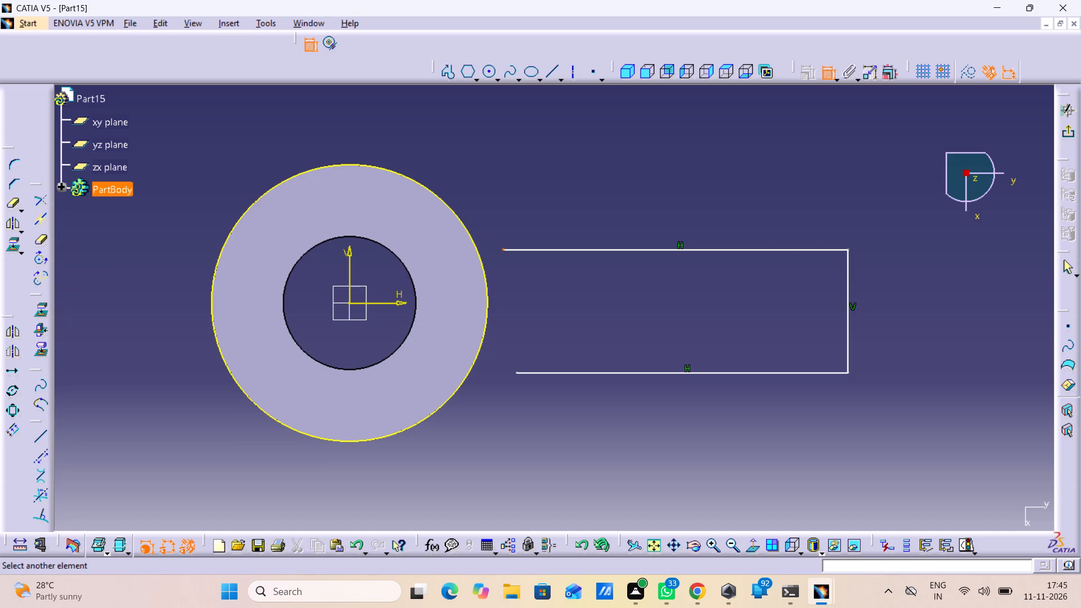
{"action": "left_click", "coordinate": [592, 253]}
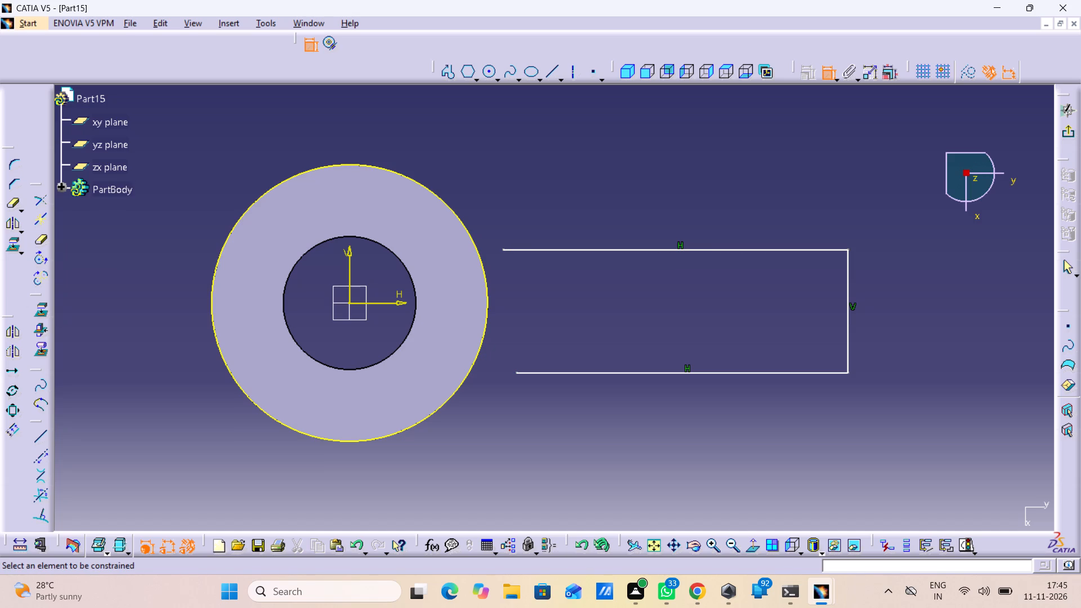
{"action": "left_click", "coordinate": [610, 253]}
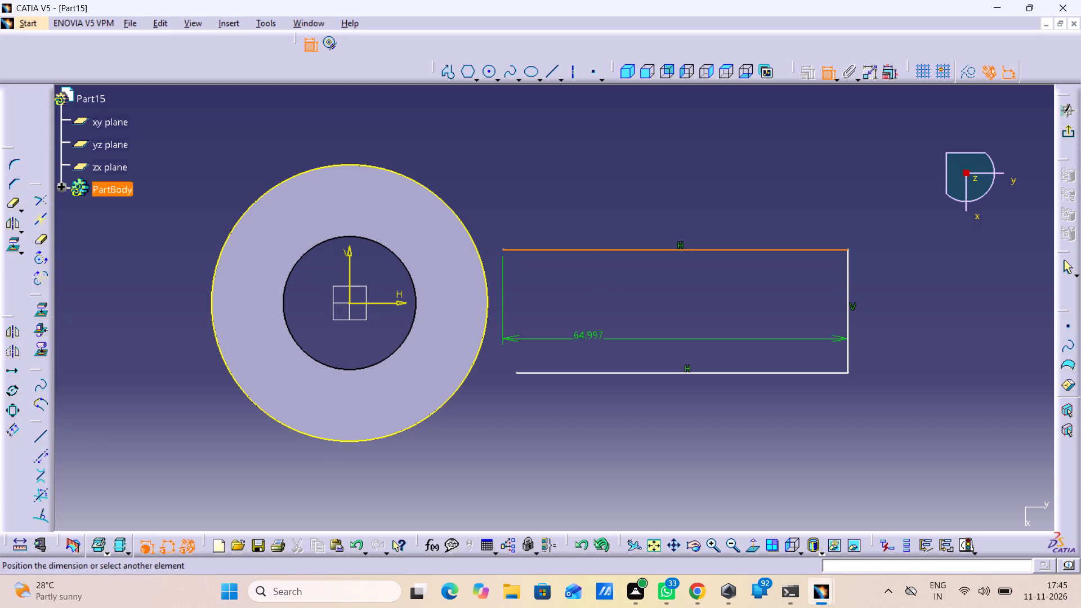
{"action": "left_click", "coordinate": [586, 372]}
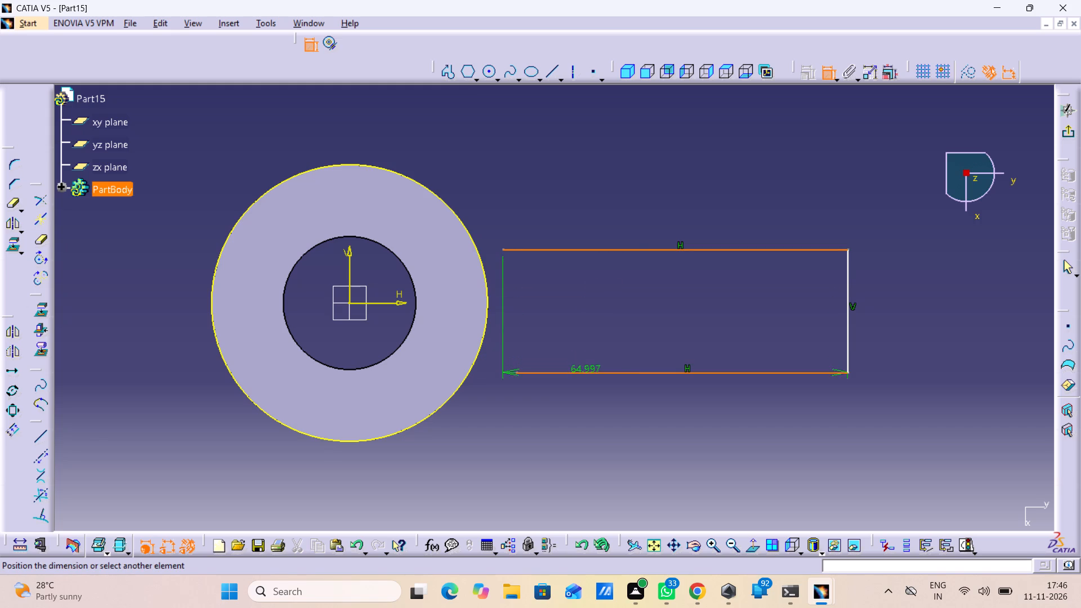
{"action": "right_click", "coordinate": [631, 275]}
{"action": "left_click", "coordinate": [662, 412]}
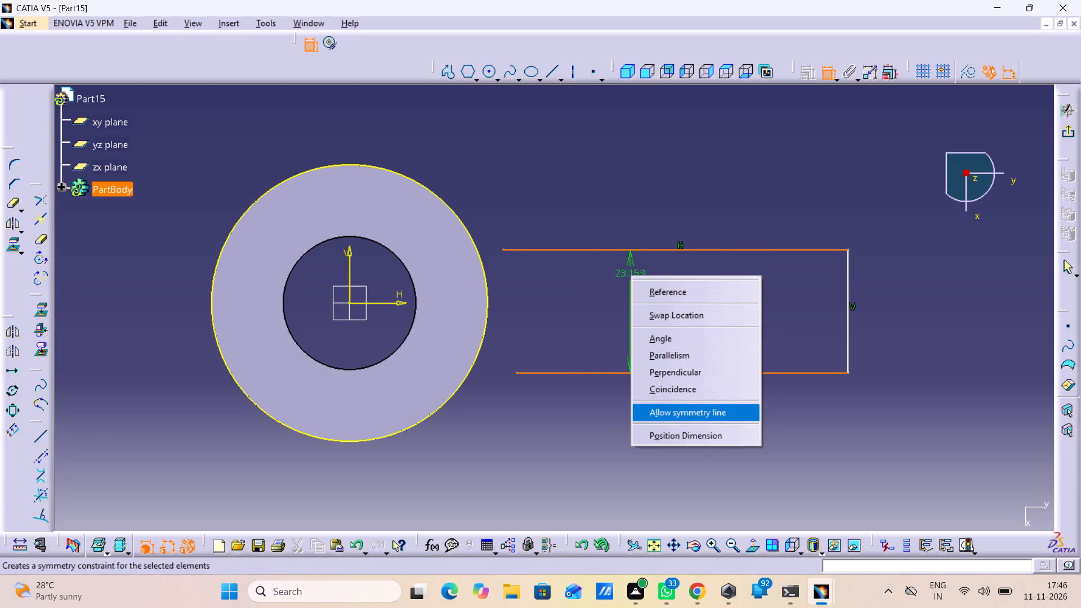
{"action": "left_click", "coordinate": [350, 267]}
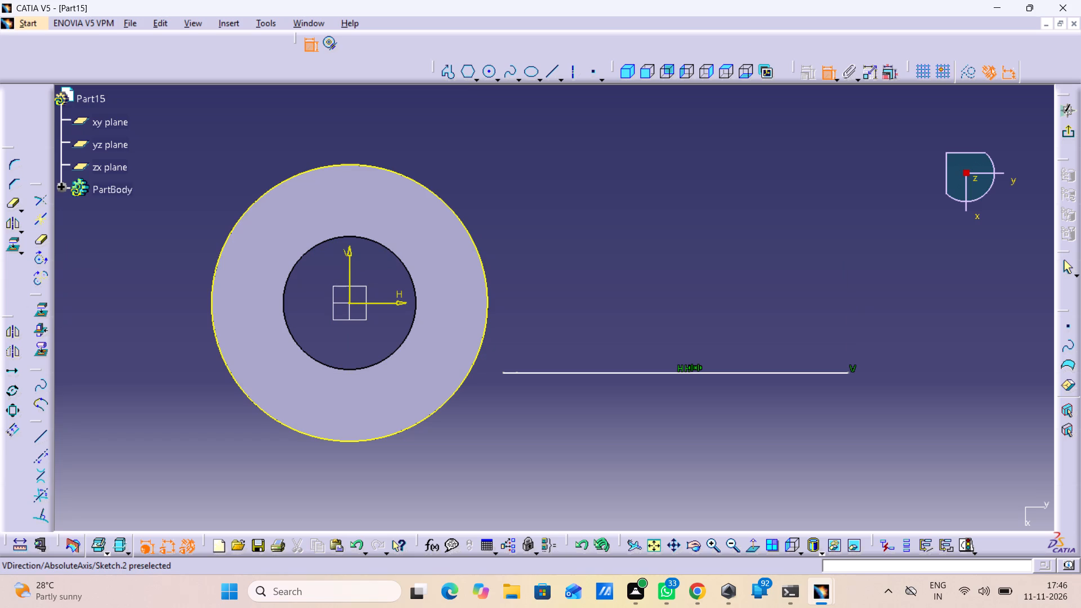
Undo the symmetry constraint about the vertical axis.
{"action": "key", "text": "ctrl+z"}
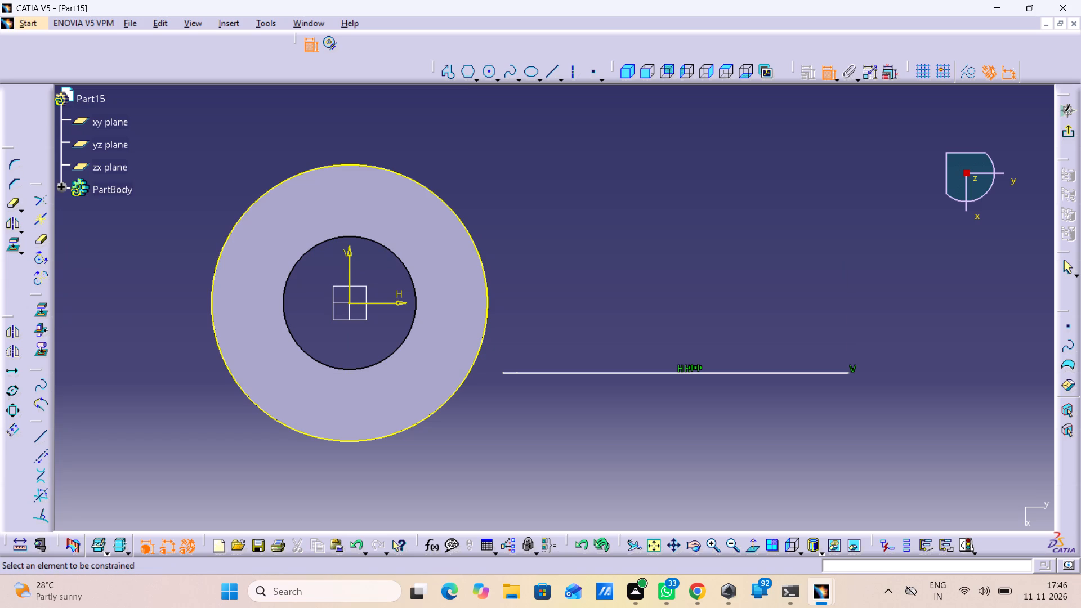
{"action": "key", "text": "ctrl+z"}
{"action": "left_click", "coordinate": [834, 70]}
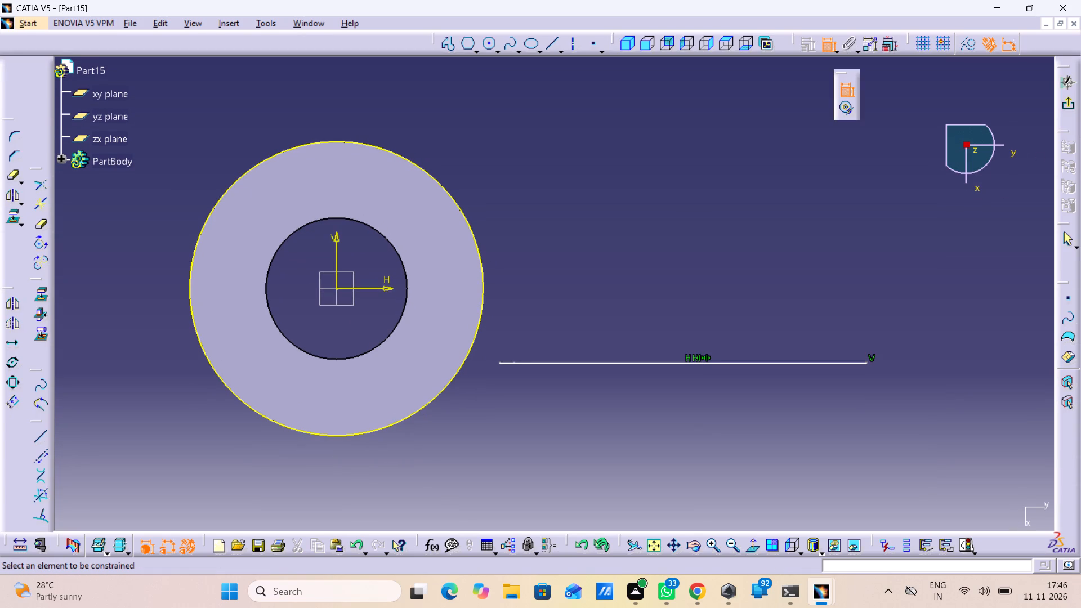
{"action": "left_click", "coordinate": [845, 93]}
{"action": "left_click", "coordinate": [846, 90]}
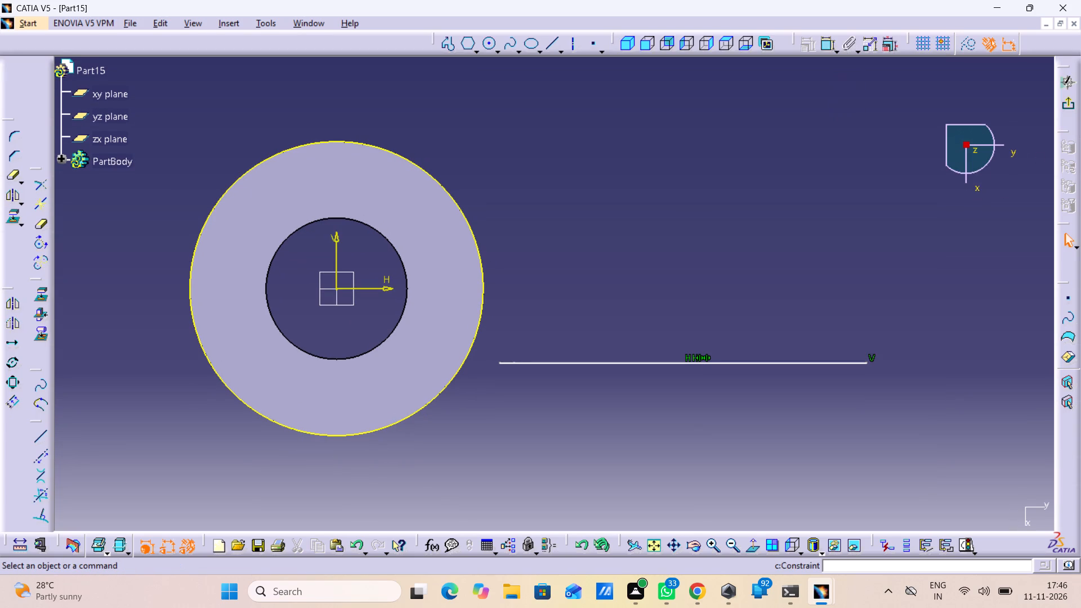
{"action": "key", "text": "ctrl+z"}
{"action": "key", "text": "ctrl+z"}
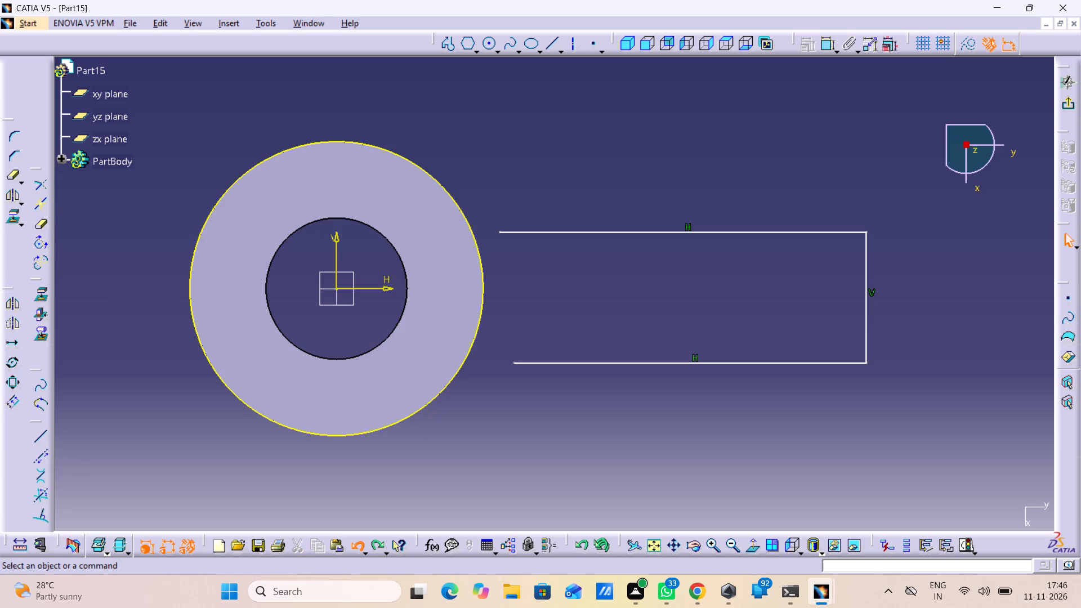
Constrain the profile's upper and lower horizontal lines symmetric about the sketch's horizontal axis.
{"action": "double_click", "coordinate": [827, 50]}
{"action": "left_click", "coordinate": [761, 232]}
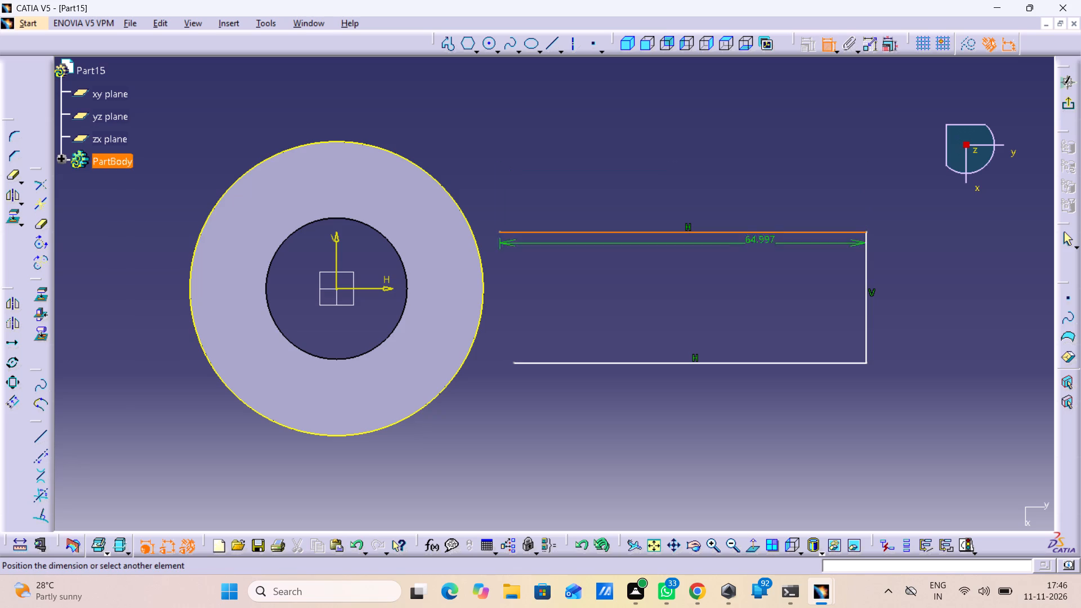
{"action": "left_click", "coordinate": [747, 363]}
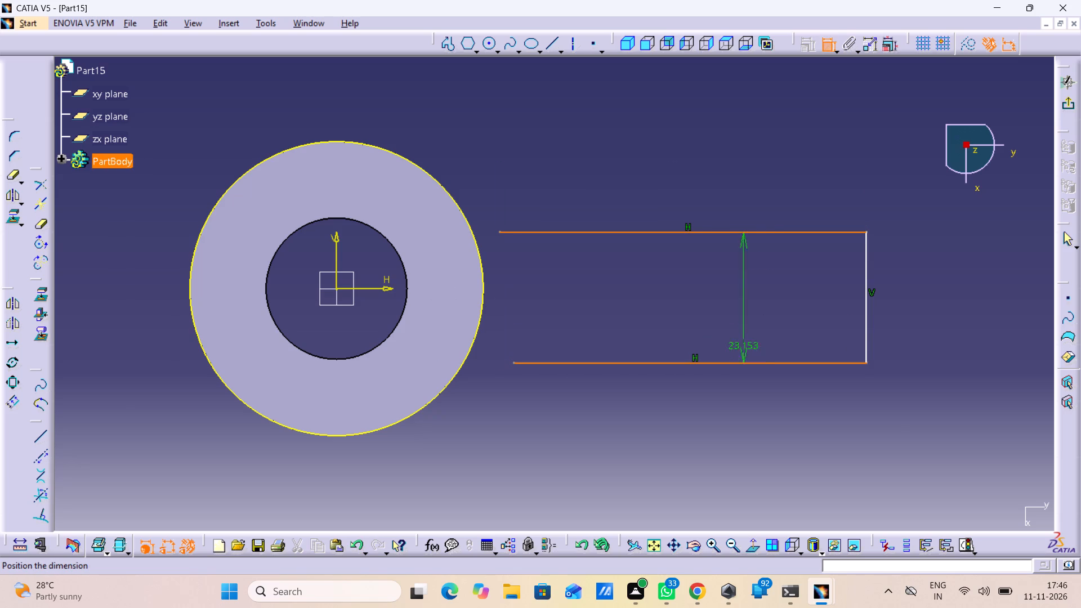
{"action": "right_click", "coordinate": [766, 293]}
{"action": "left_click", "coordinate": [807, 424]}
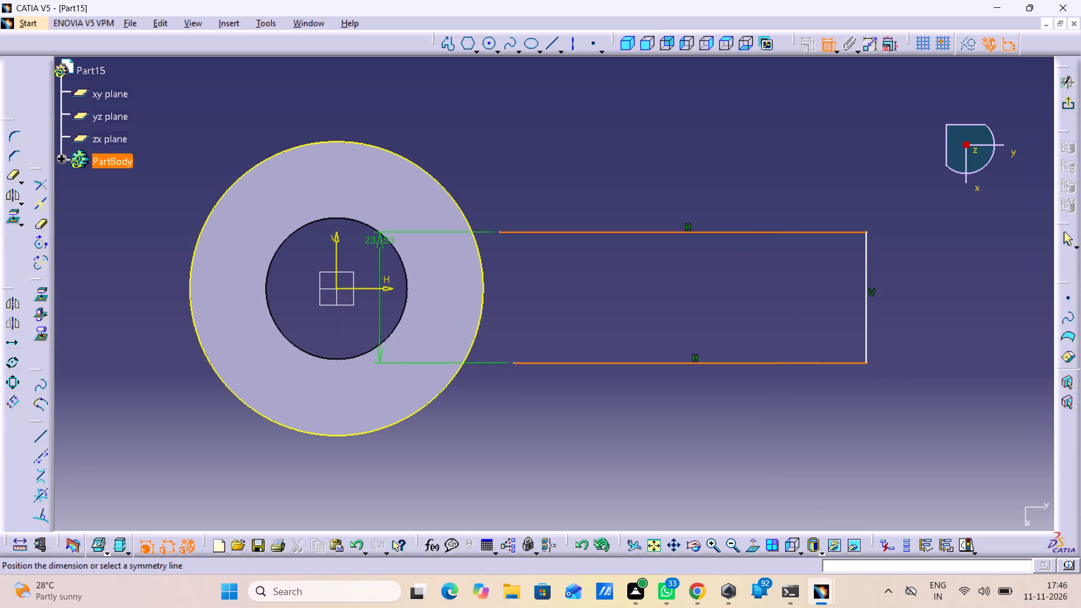
{"action": "right_click_drag", "start_coordinate": [553, 269], "coordinate": [552, 284]}
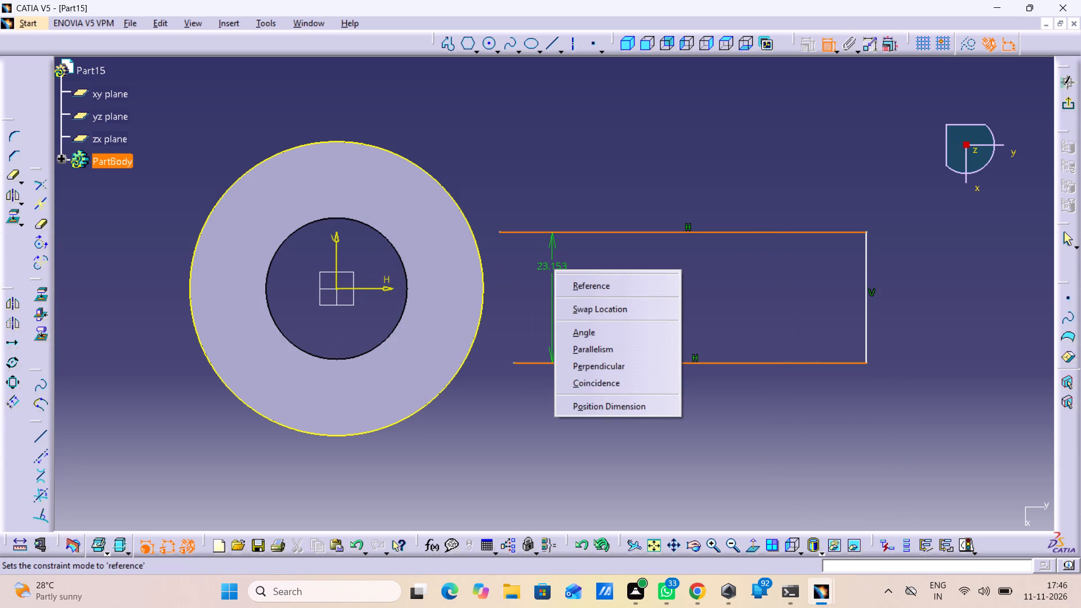
{"action": "left_click", "coordinate": [354, 278]}
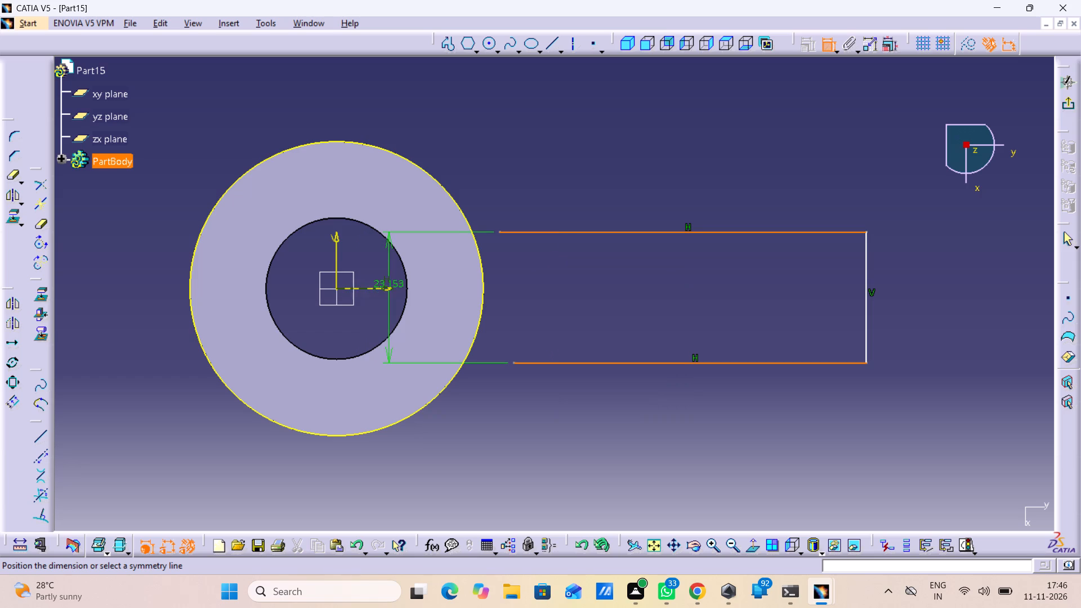
{"action": "left_click", "coordinate": [389, 287]}
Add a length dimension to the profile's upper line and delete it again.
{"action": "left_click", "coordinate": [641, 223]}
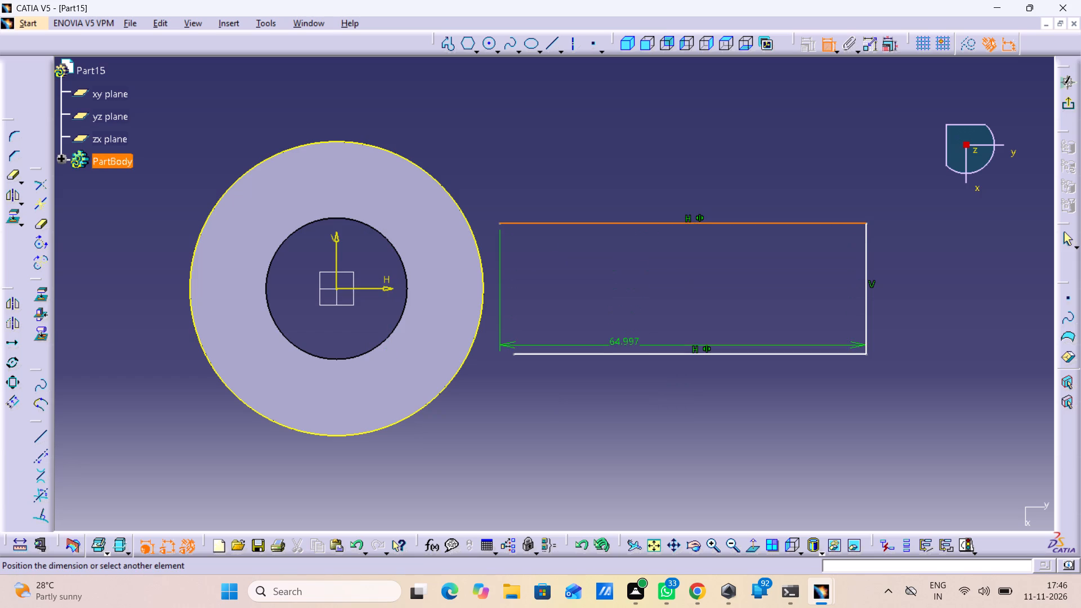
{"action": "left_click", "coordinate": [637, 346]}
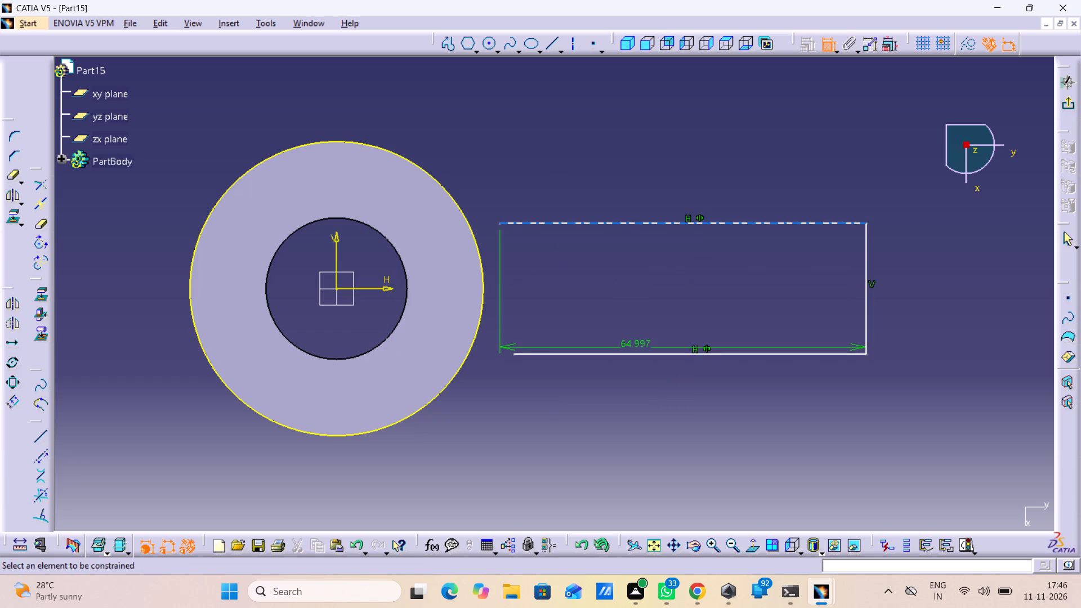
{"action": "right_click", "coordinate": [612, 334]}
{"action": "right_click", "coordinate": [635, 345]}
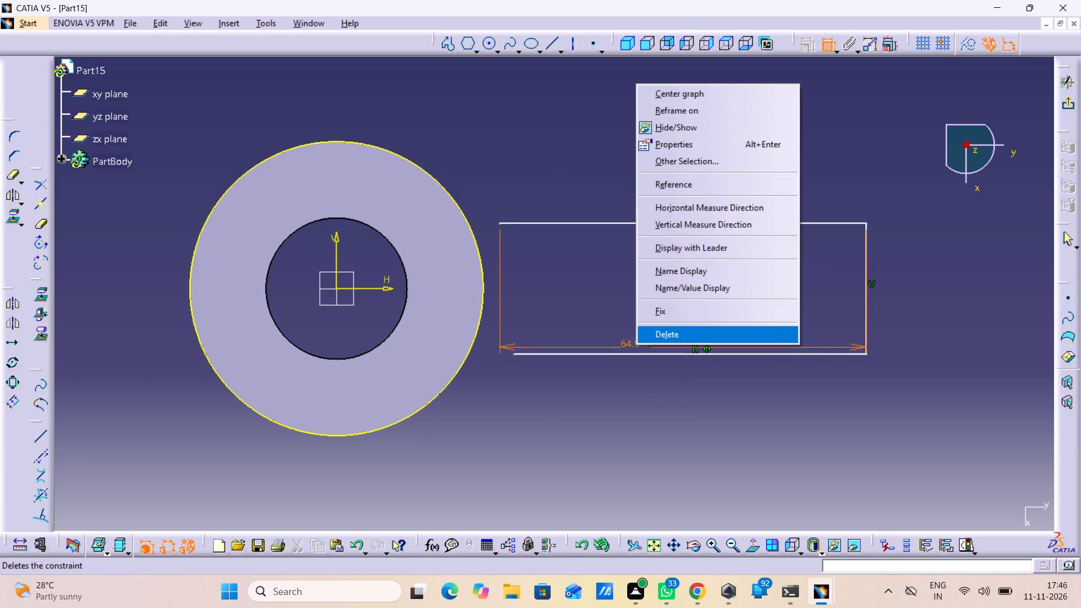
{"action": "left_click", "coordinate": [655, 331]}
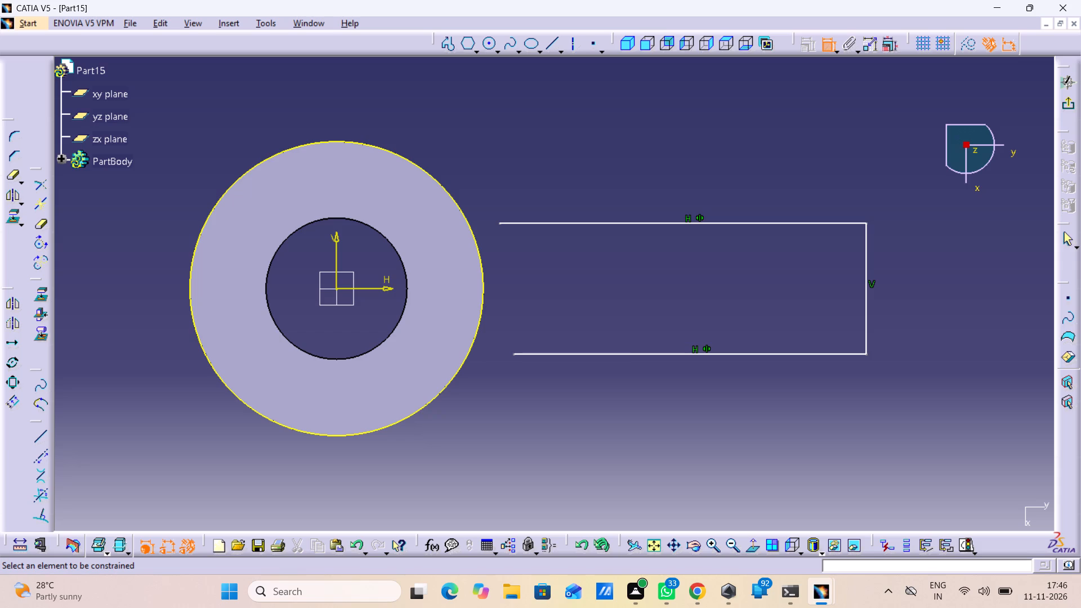
Dimension the distance between the profile's upper and lower horizontal lines and set it to 28 mm.
{"action": "left_click", "coordinate": [683, 223]}
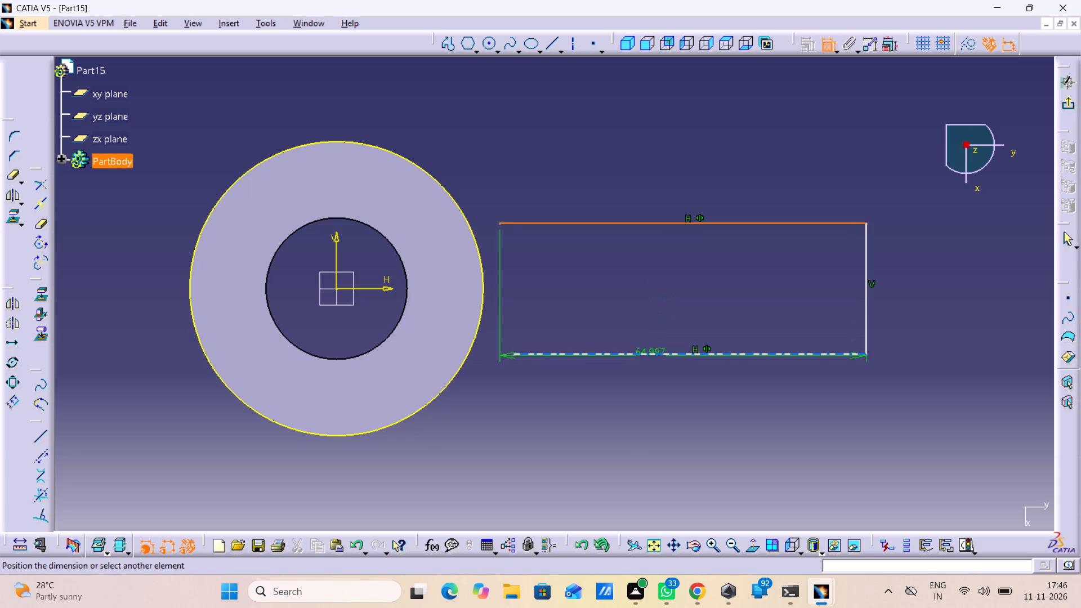
{"action": "left_click_drag", "start_coordinate": [654, 356], "coordinate": [655, 349]}
{"action": "left_click", "coordinate": [672, 285]}
{"action": "double_click", "coordinate": [670, 281]}
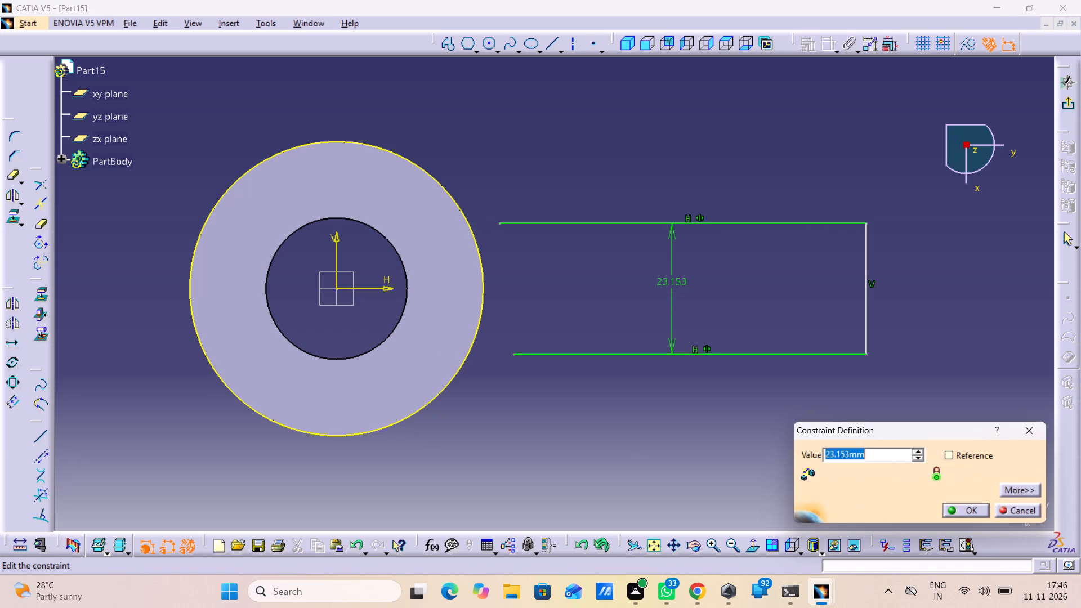
{"action": "type", "text": "28"}
{"action": "key", "text": "Return"}
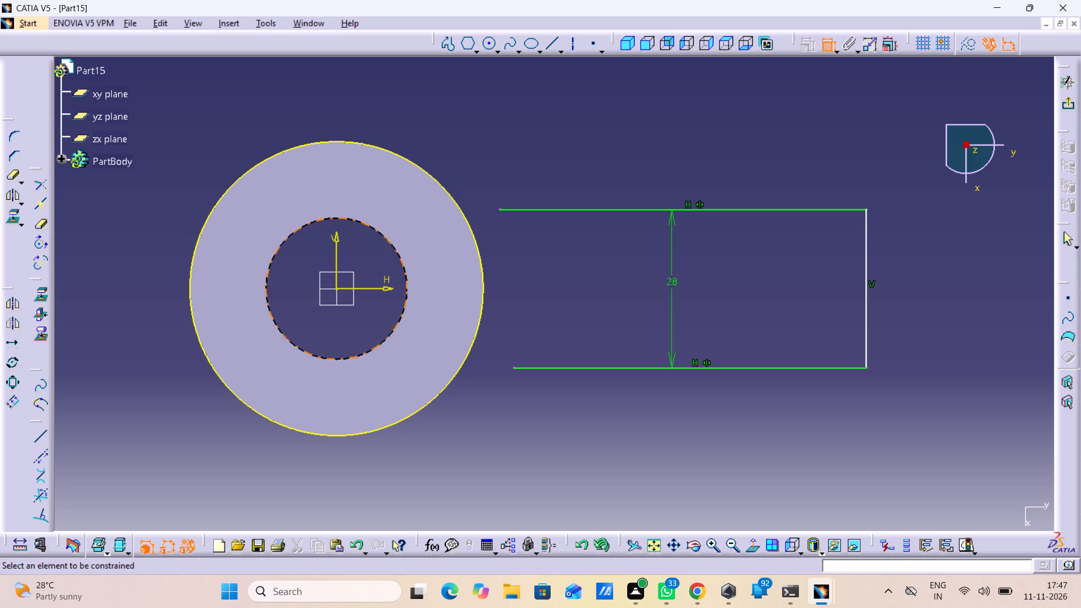
Make the open endpoints of the lower and upper lines coincident with the ring's projected outer circle.
{"action": "left_click", "coordinate": [514, 366]}
{"action": "left_click", "coordinate": [457, 368]}
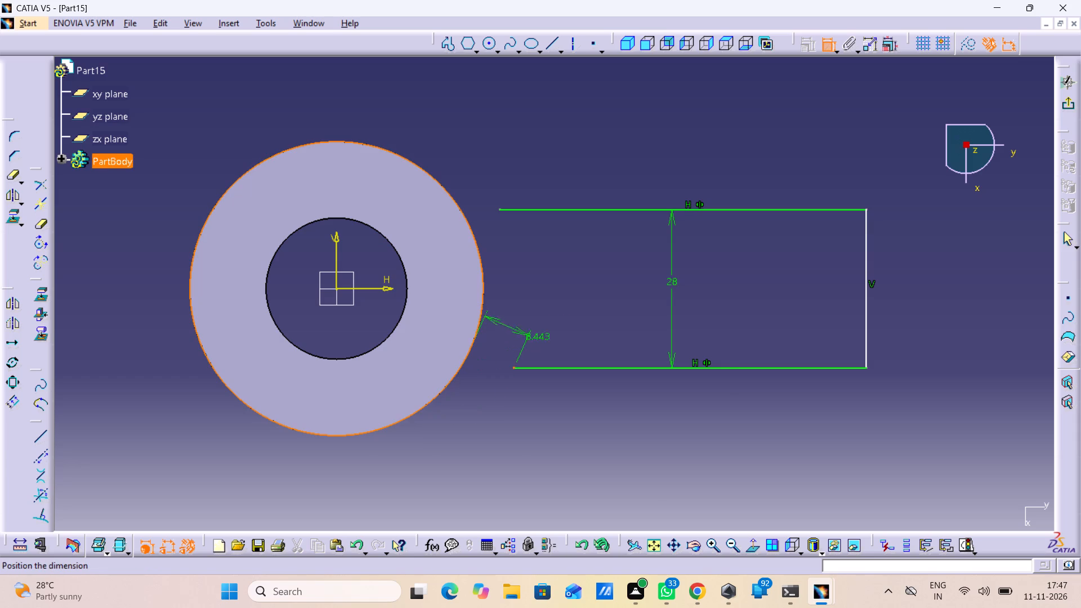
{"action": "right_click", "coordinate": [562, 325]}
{"action": "left_click", "coordinate": [589, 442]}
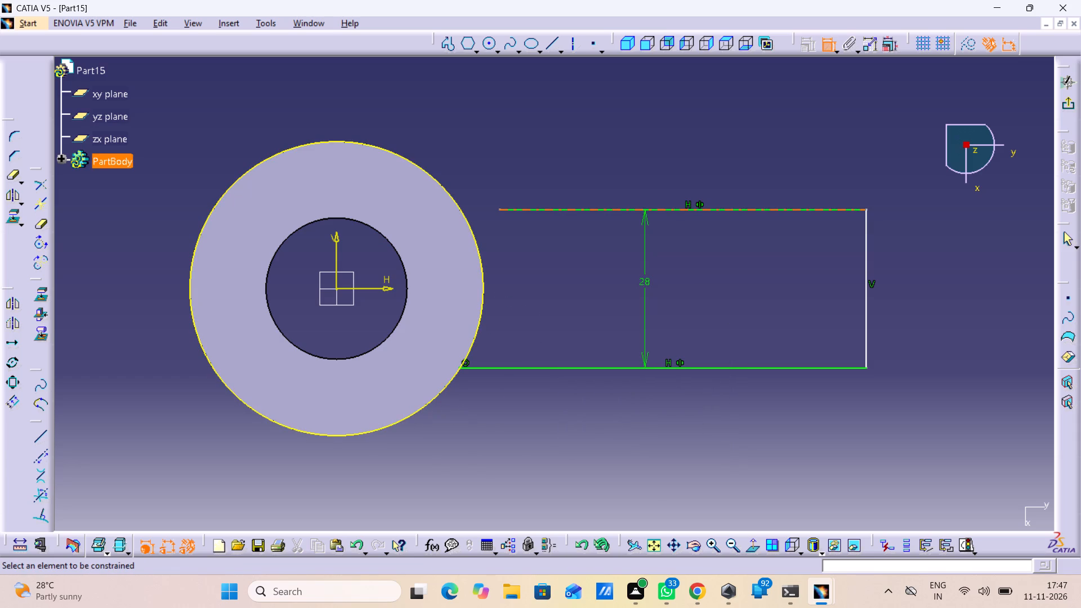
{"action": "left_click_drag", "start_coordinate": [499, 208], "coordinate": [499, 221]}
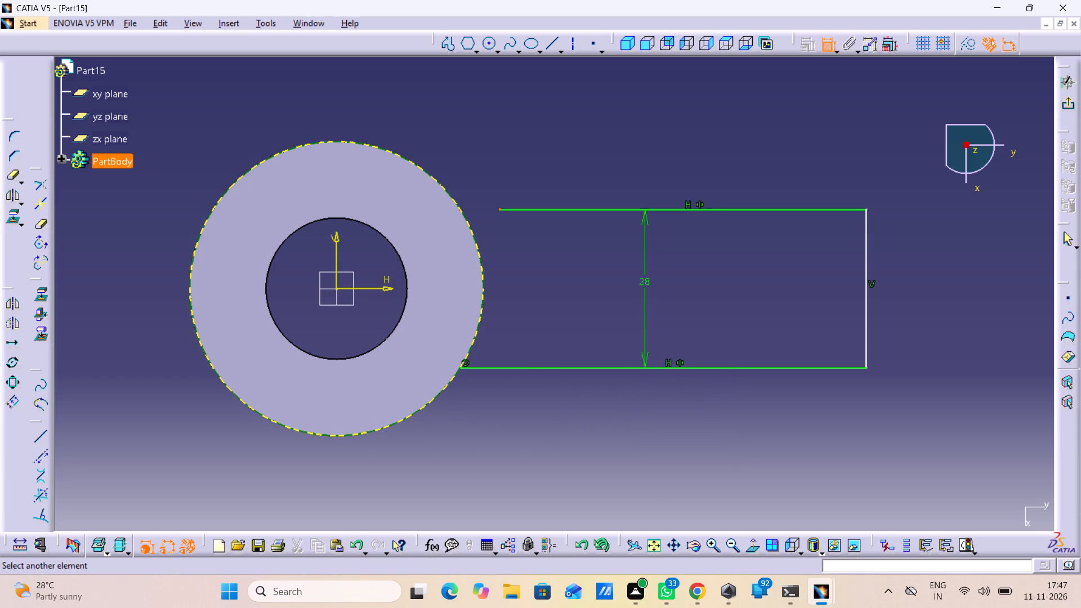
{"action": "left_click", "coordinate": [478, 269]}
{"action": "right_click_drag", "start_coordinate": [507, 260], "coordinate": [510, 266]}
{"action": "left_click", "coordinate": [534, 381]}
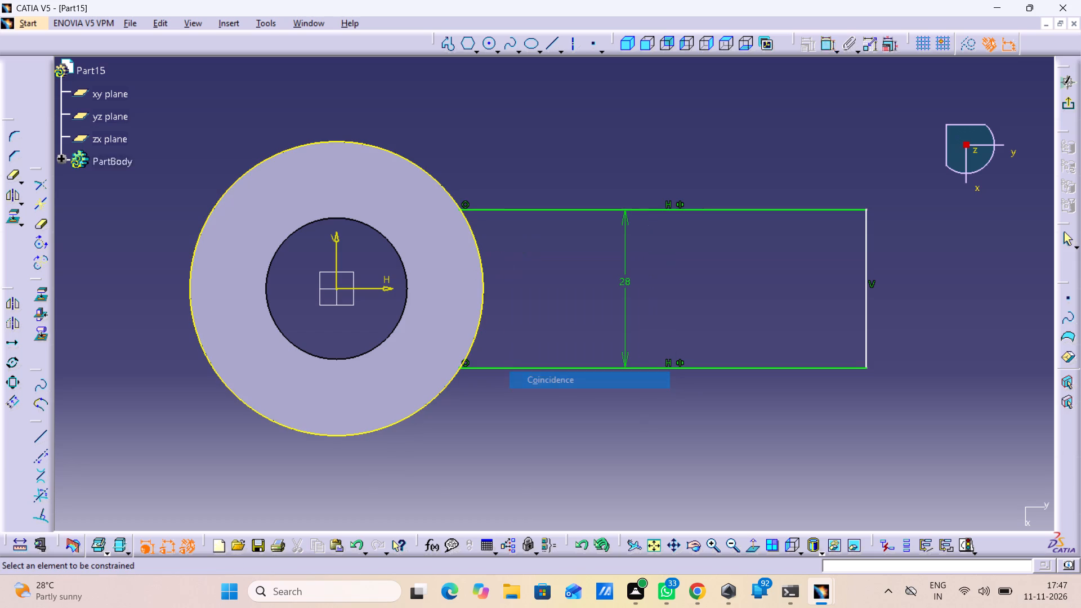
Dimension the distance from the ring's centre to the profile's vertical end line and set it to 105 mm.
{"action": "left_click_drag", "start_coordinate": [335, 289], "coordinate": [344, 294]}
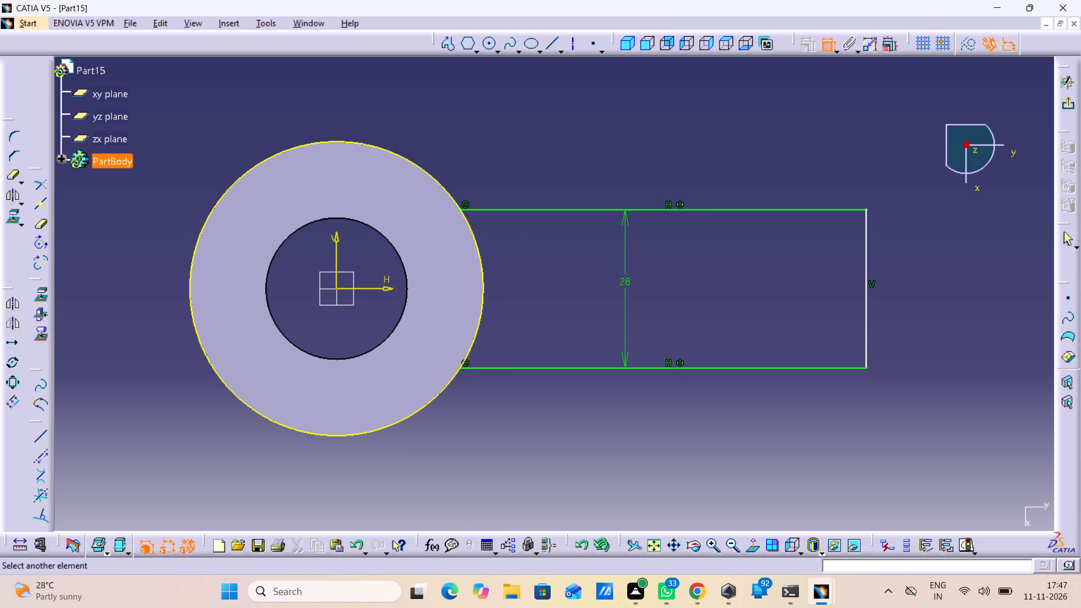
{"action": "left_click", "coordinate": [869, 240]}
{"action": "left_click", "coordinate": [662, 435]}
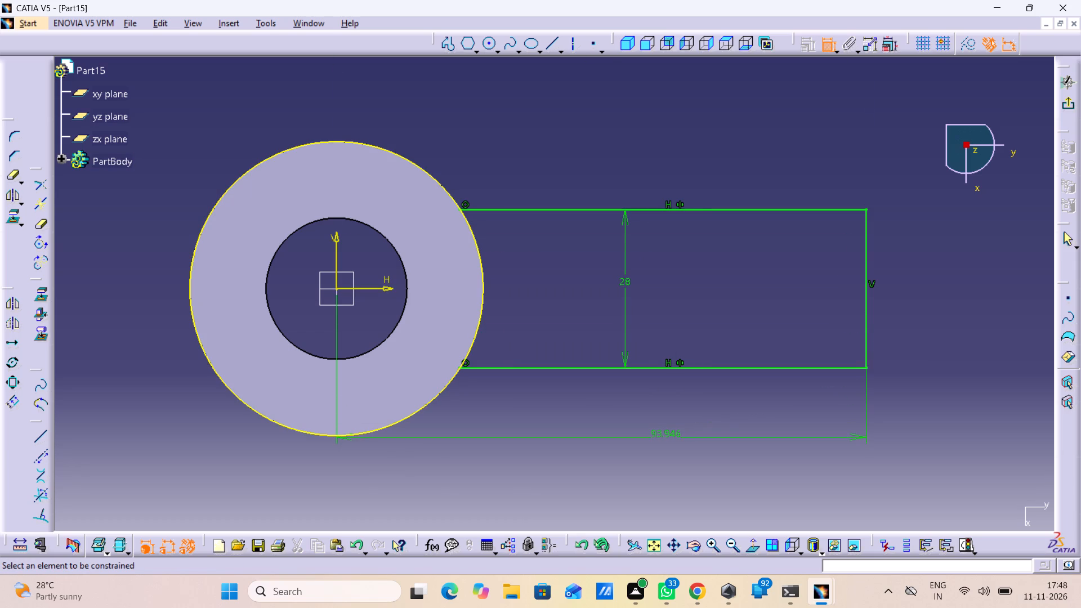
{"action": "double_click", "coordinate": [663, 432]}
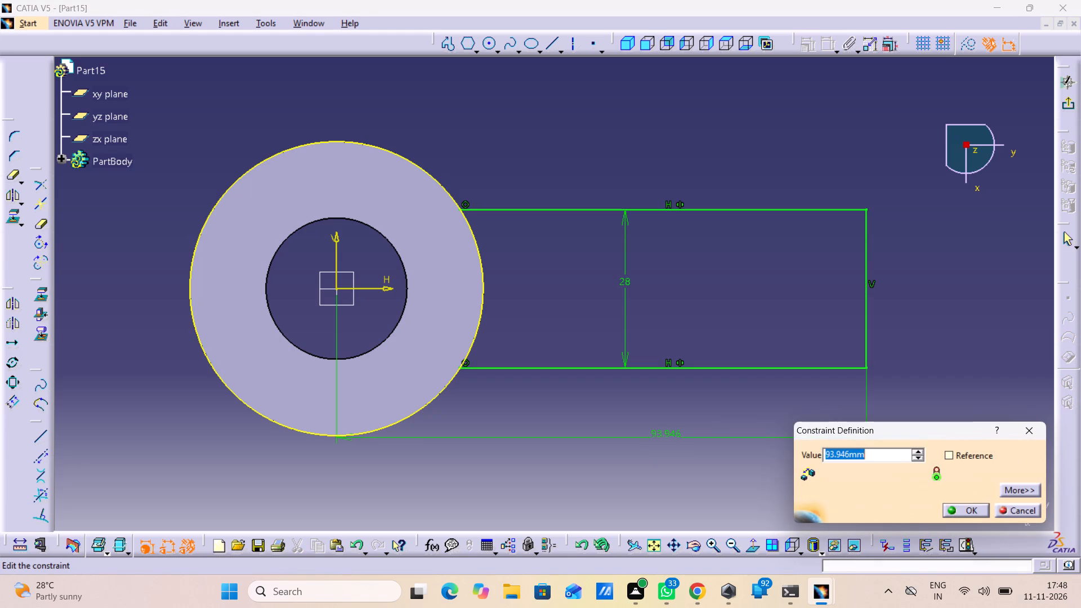
{"action": "type", "text": "105"}
{"action": "key", "text": "Return"}
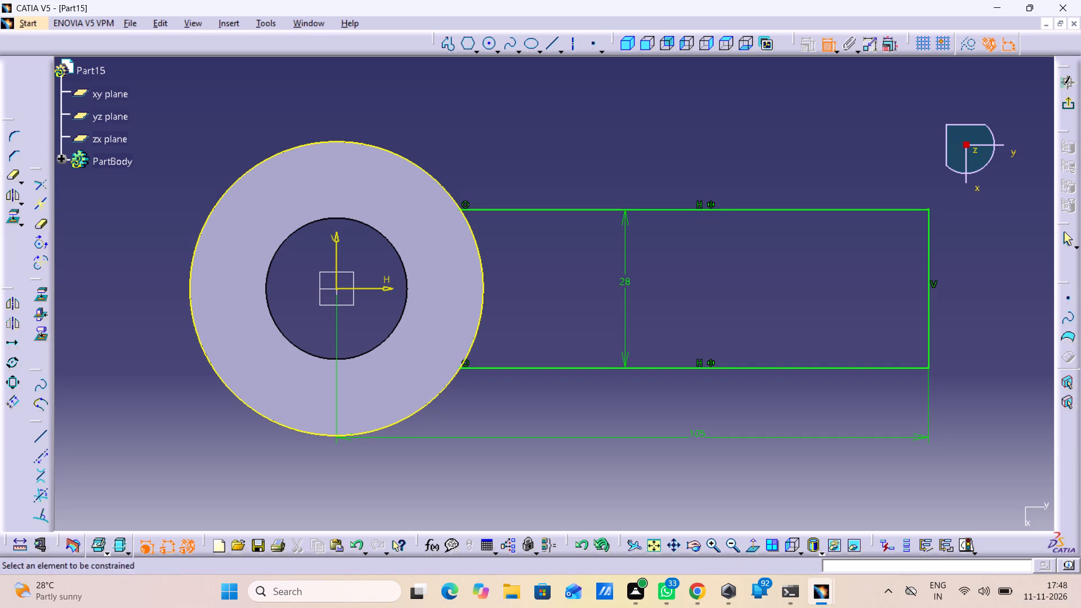
Round the junction of the profile's lower line and the ring's projected outer circle with a 12 mm radius corner.
{"action": "left_click", "coordinate": [20, 135]}
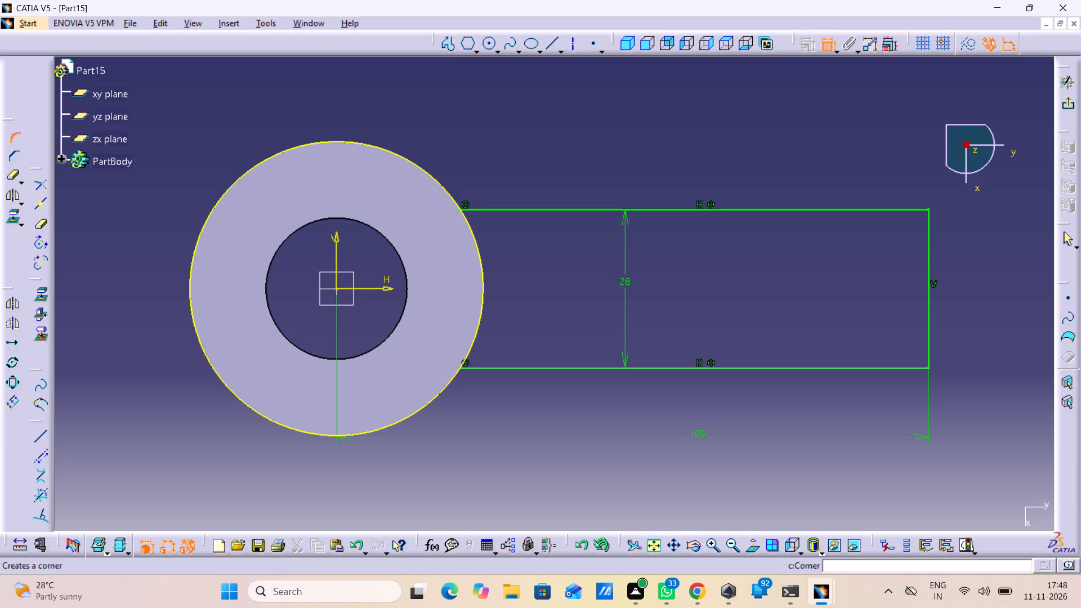
{"action": "left_click", "coordinate": [489, 369]}
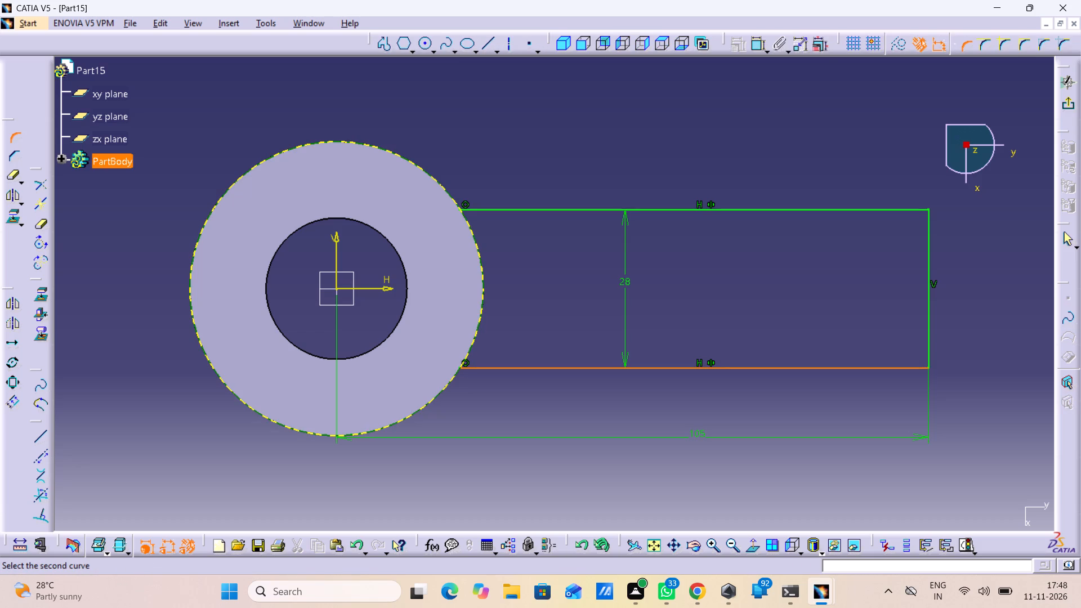
{"action": "left_click", "coordinate": [430, 405]}
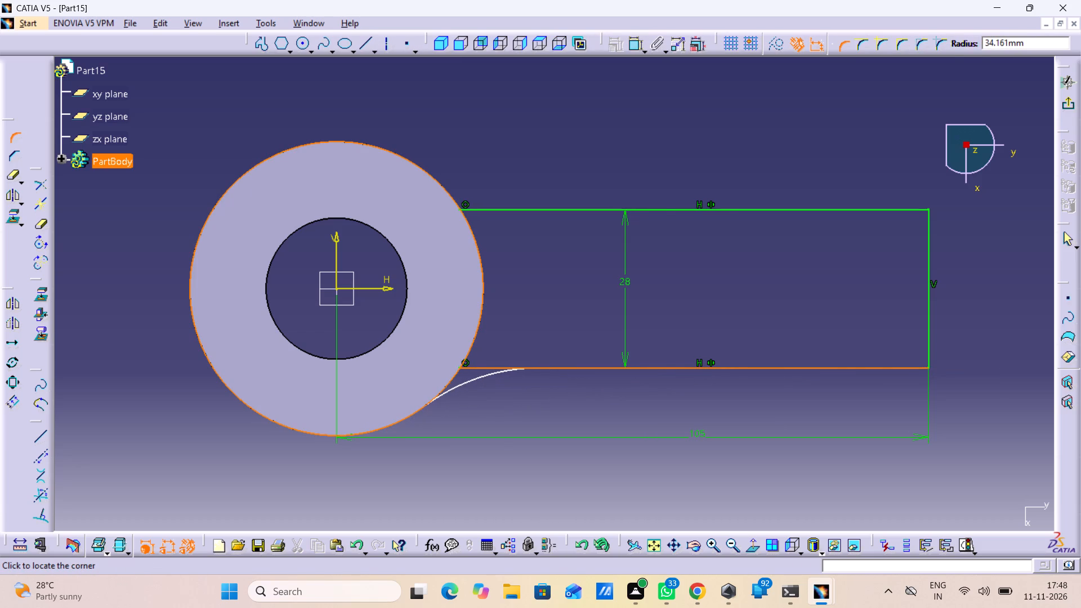
{"action": "left_click", "coordinate": [473, 382]}
{"action": "left_click_drag", "start_coordinate": [483, 387], "coordinate": [519, 431]}
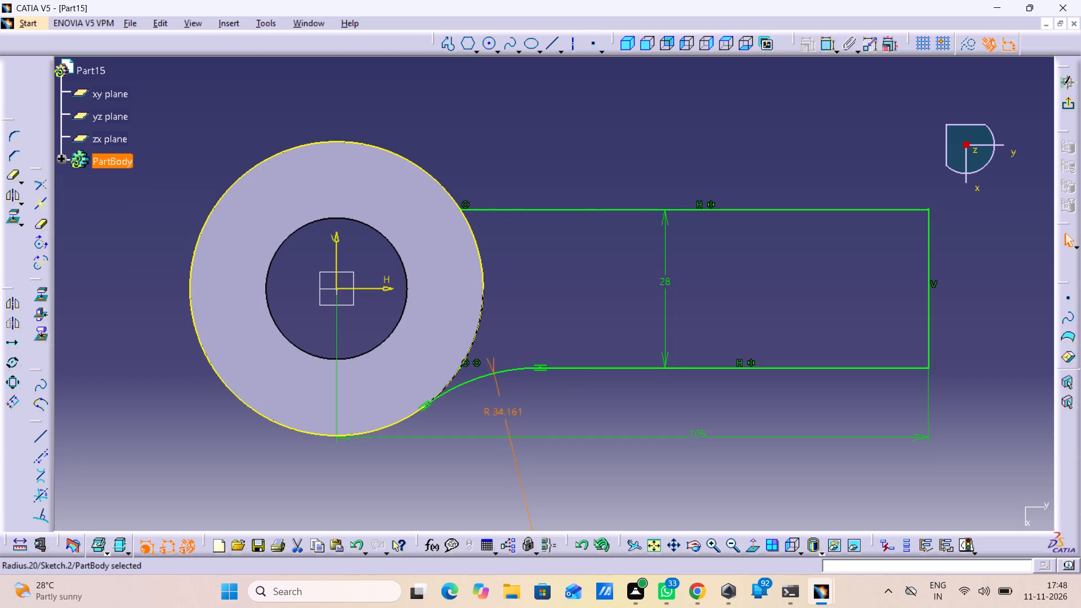
{"action": "left_click_drag", "start_coordinate": [519, 431], "coordinate": [531, 444]}
{"action": "left_click_drag", "start_coordinate": [525, 433], "coordinate": [520, 440]}
{"action": "left_click_drag", "start_coordinate": [516, 446], "coordinate": [512, 431]}
{"action": "double_click", "coordinate": [510, 427]}
{"action": "double_click", "coordinate": [510, 426]}
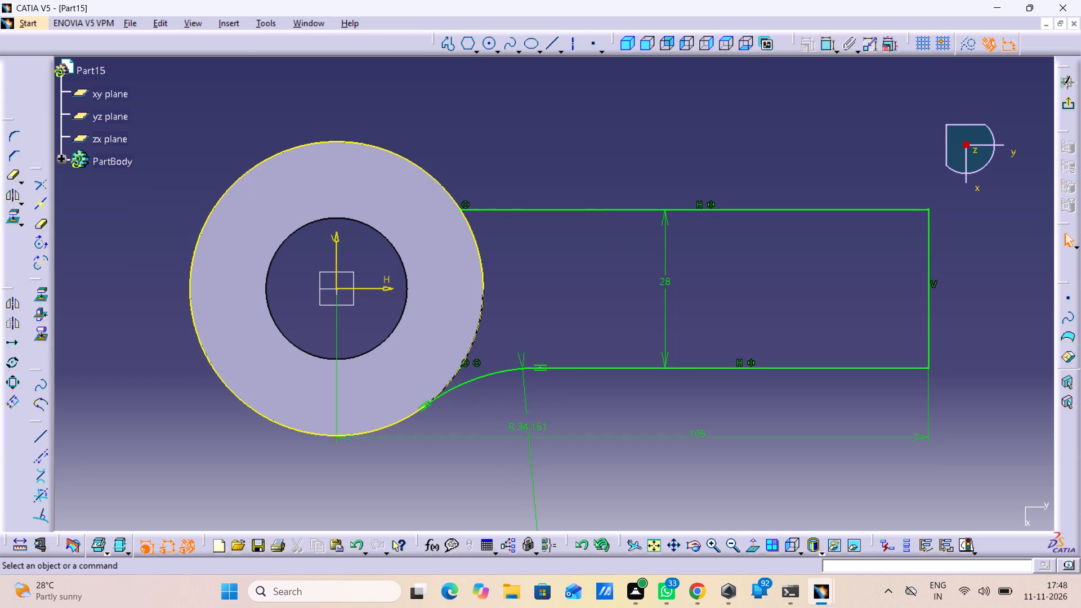
{"action": "double_click", "coordinate": [516, 426]}
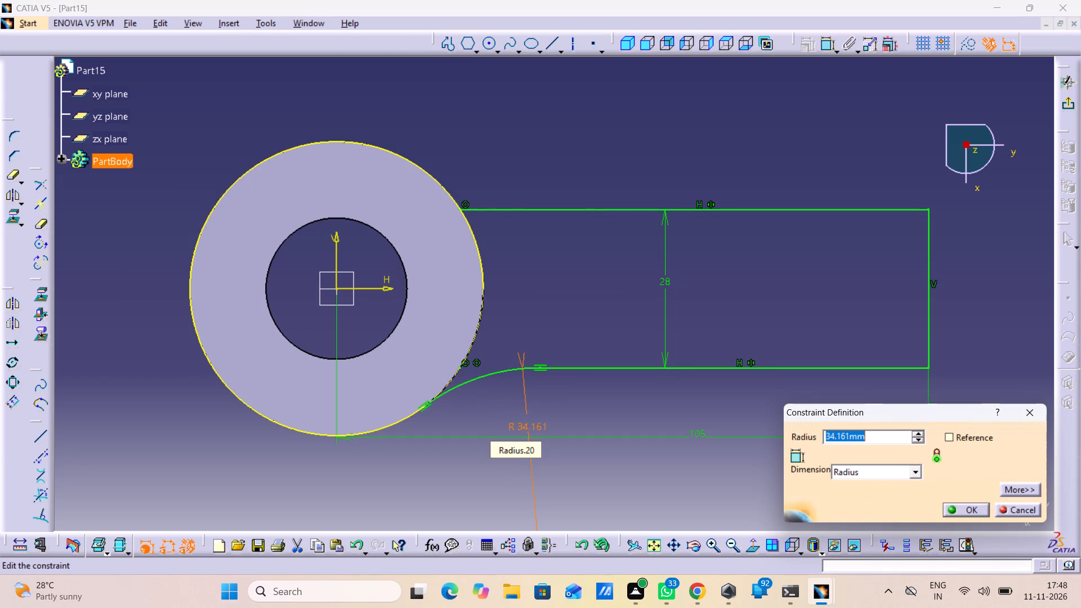
{"action": "type", "text": "12"}
{"action": "key", "text": "Return"}
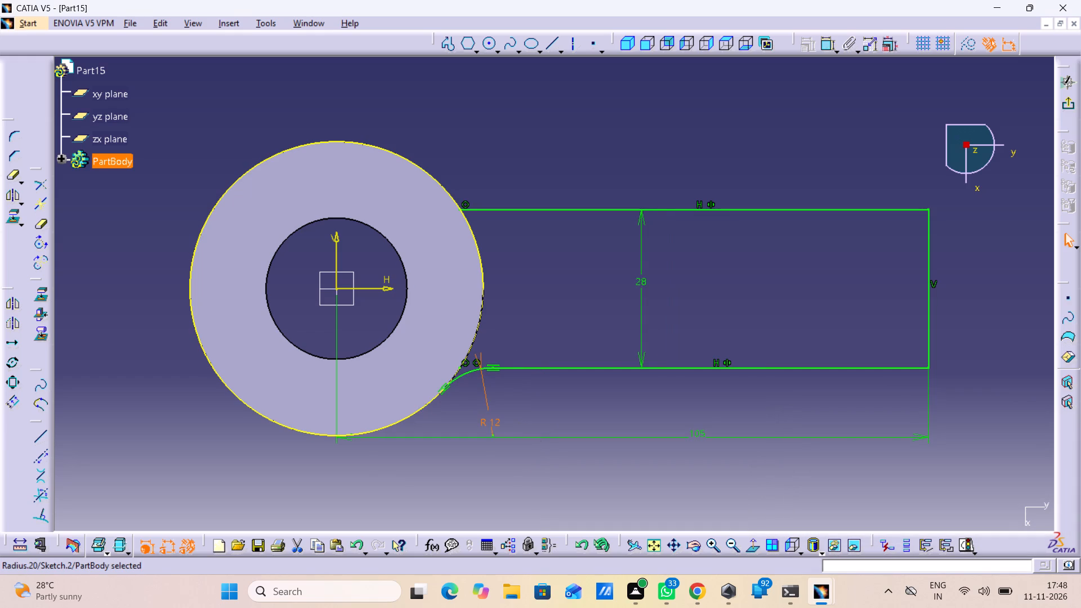
Round the junction of the profile's upper line and the ring's projected outer circle with a 12 mm radius corner.
{"action": "double_click", "coordinate": [24, 132]}
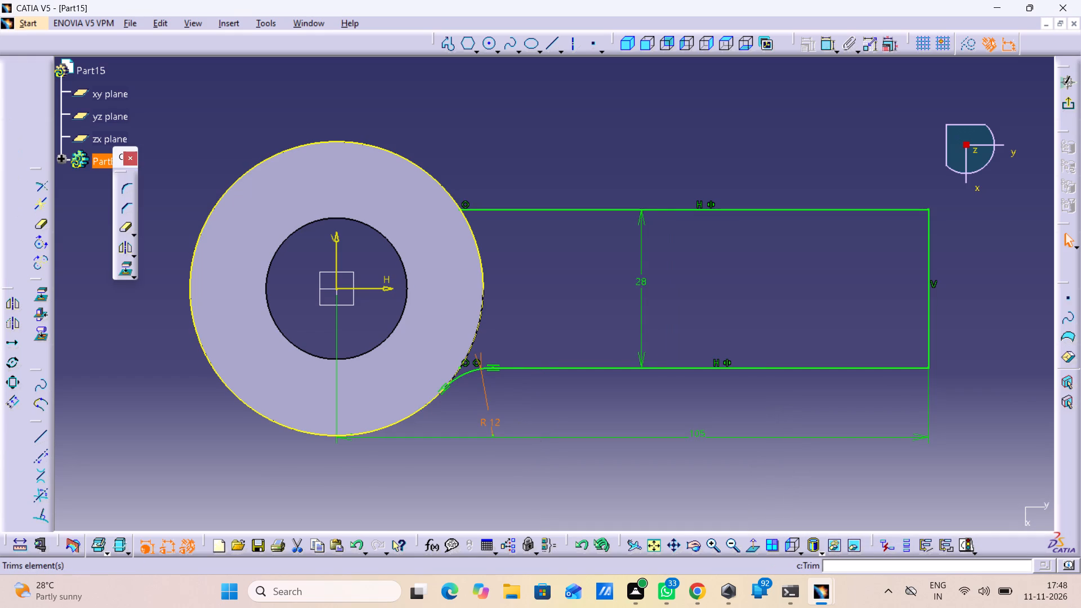
{"action": "left_click", "coordinate": [127, 184]}
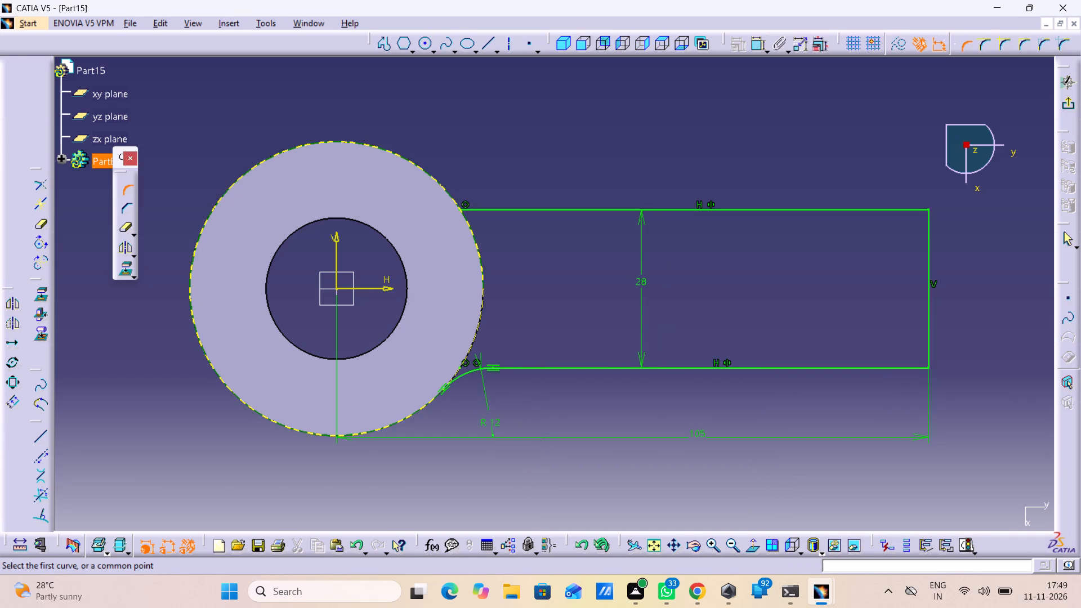
{"action": "left_click", "coordinate": [479, 208]}
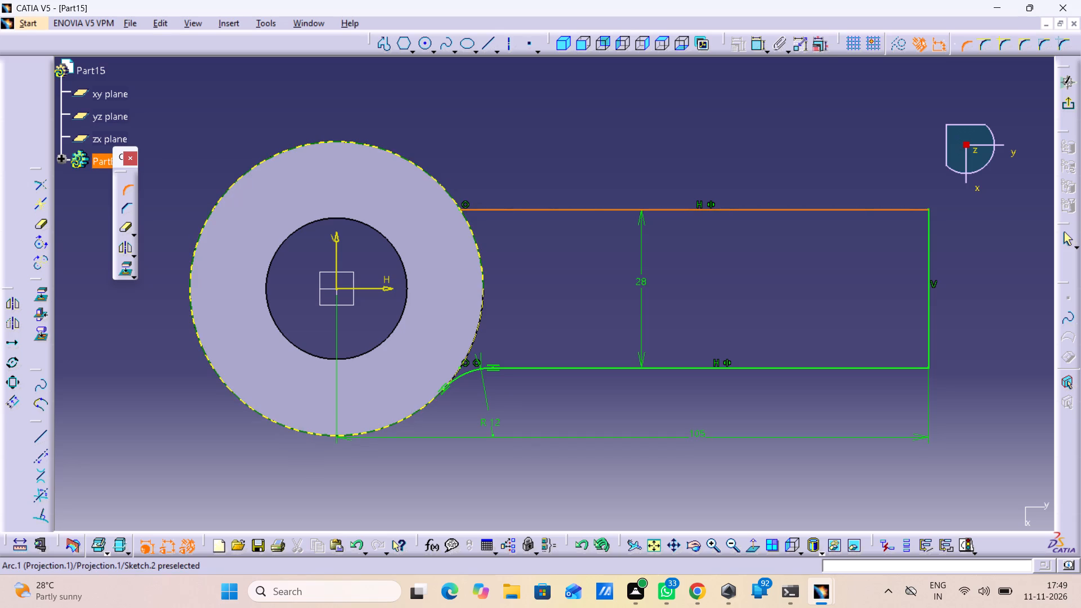
{"action": "left_click", "coordinate": [445, 188]}
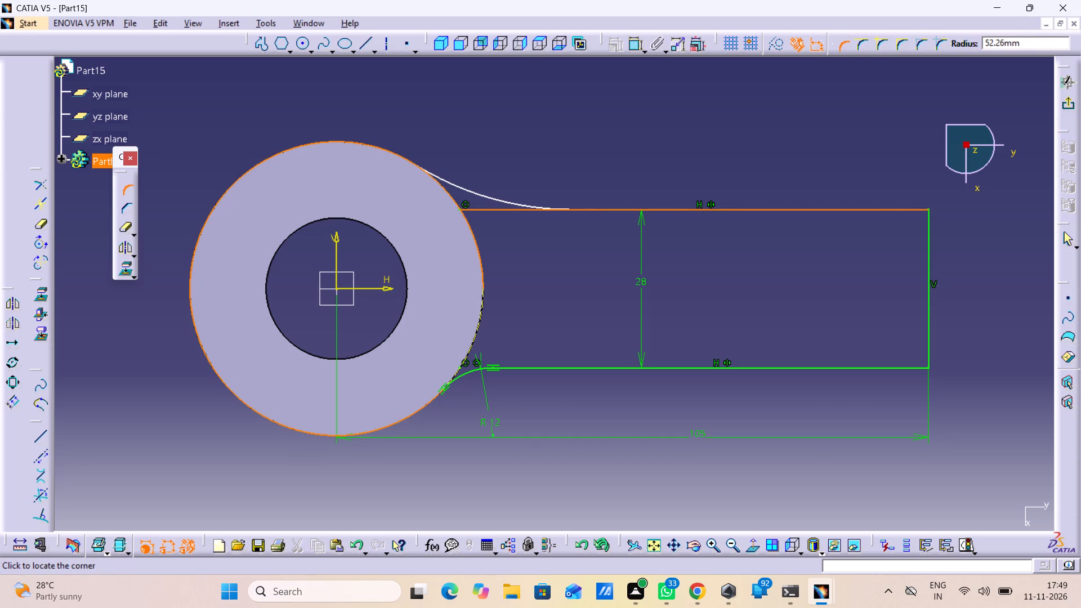
{"action": "left_click", "coordinate": [450, 184]}
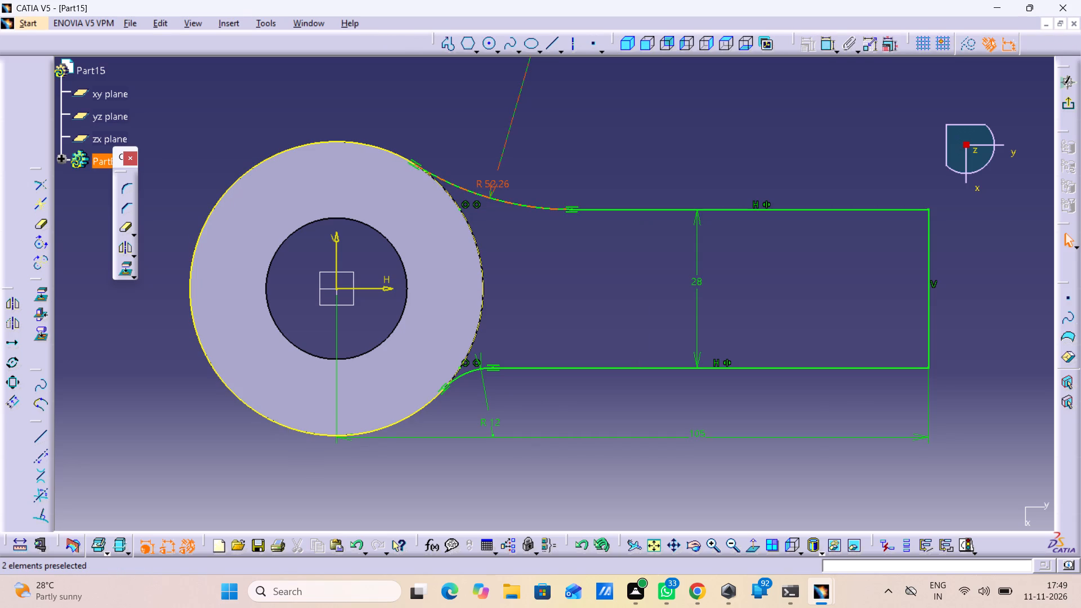
{"action": "left_click_drag", "start_coordinate": [498, 185], "coordinate": [536, 164]}
{"action": "double_click", "coordinate": [536, 167]}
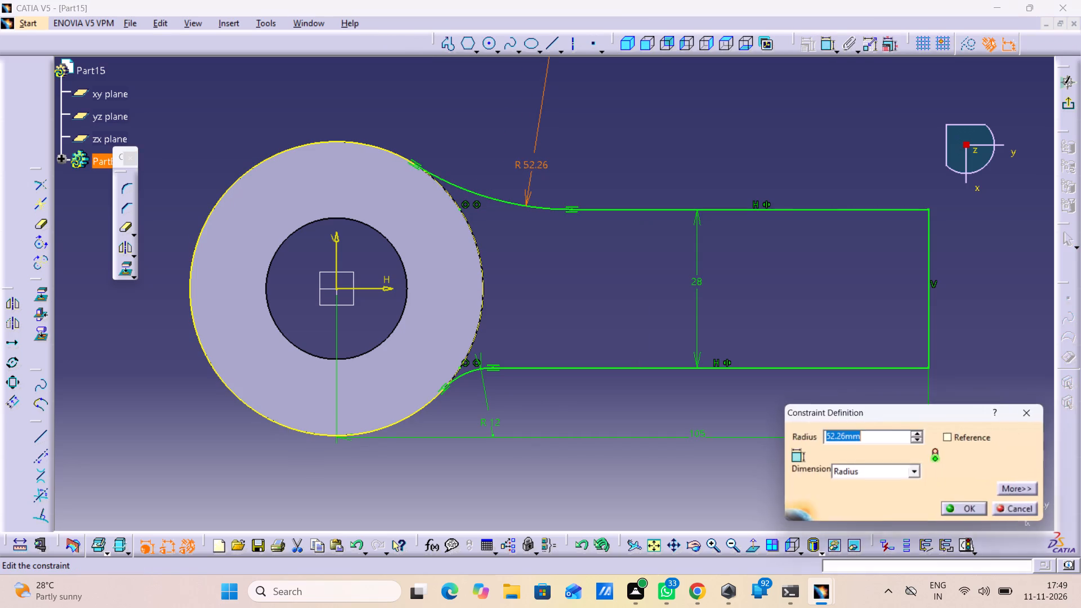
{"action": "type", "text": "12"}
{"action": "key", "text": "Return"}
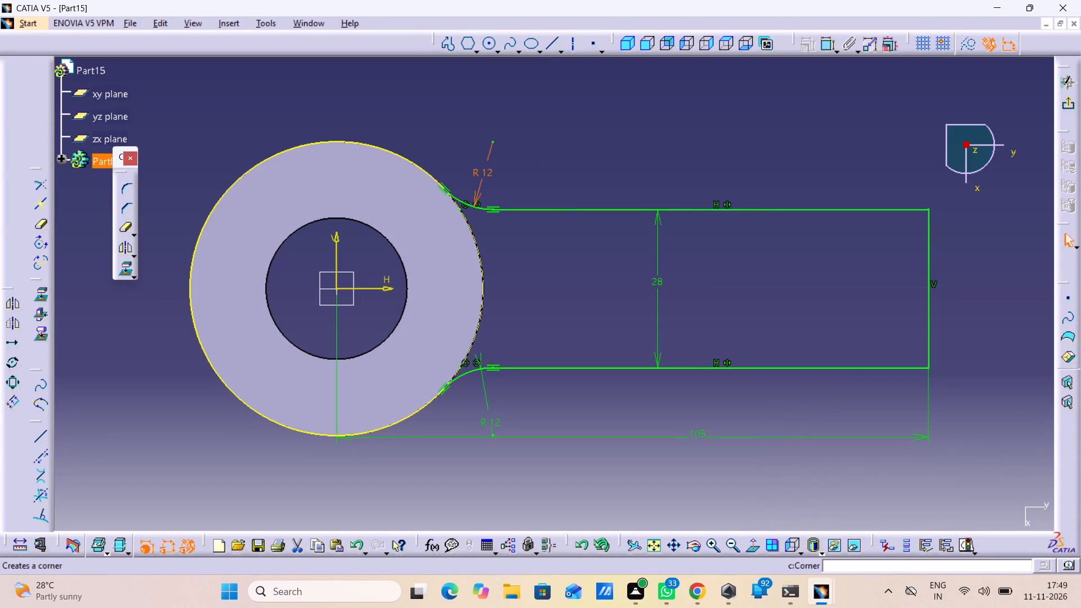
{"action": "left_click_drag", "start_coordinate": [126, 167], "coordinate": [6, 220]}
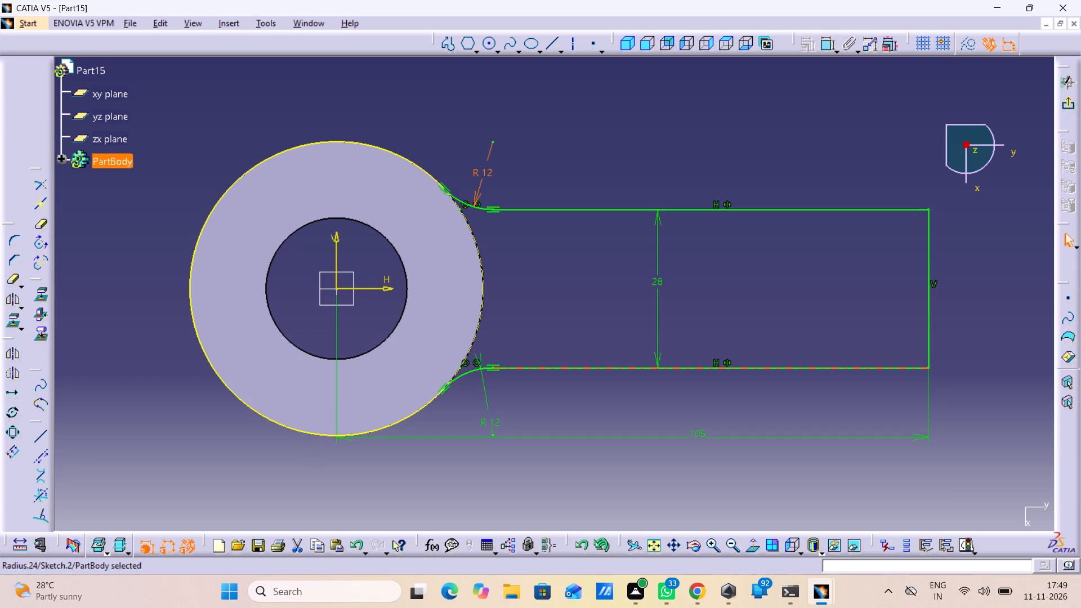
Exit the sketch and pad the arm profile with a length of 30 mm.
{"action": "middle_click_drag", "start_coordinate": [388, 507], "coordinate": [386, 508]}
{"action": "right_click_drag", "start_coordinate": [386, 508], "coordinate": [356, 419]}
{"action": "middle_click_drag", "start_coordinate": [386, 508], "coordinate": [356, 418]}
{"action": "middle_click_drag", "start_coordinate": [396, 470], "coordinate": [407, 468]}
{"action": "right_click_drag", "start_coordinate": [407, 468], "coordinate": [475, 303]}
{"action": "middle_click_drag", "start_coordinate": [407, 468], "coordinate": [475, 303]}
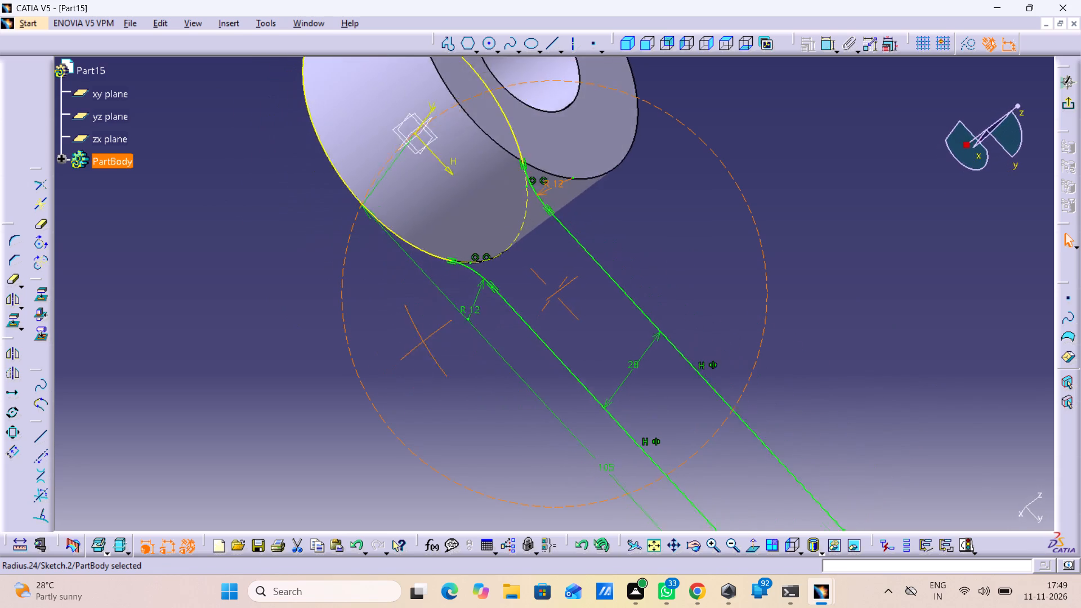
{"action": "middle_click_drag", "start_coordinate": [475, 303], "coordinate": [568, 244]}
{"action": "right_click_drag", "start_coordinate": [475, 303], "coordinate": [568, 244]}
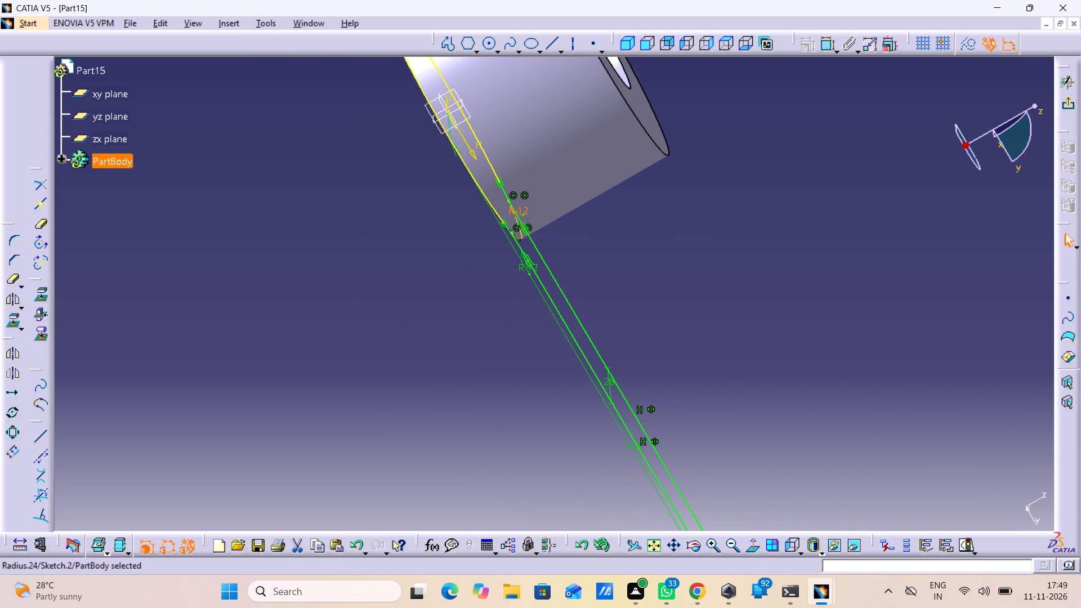
{"action": "left_click", "coordinate": [1070, 110]}
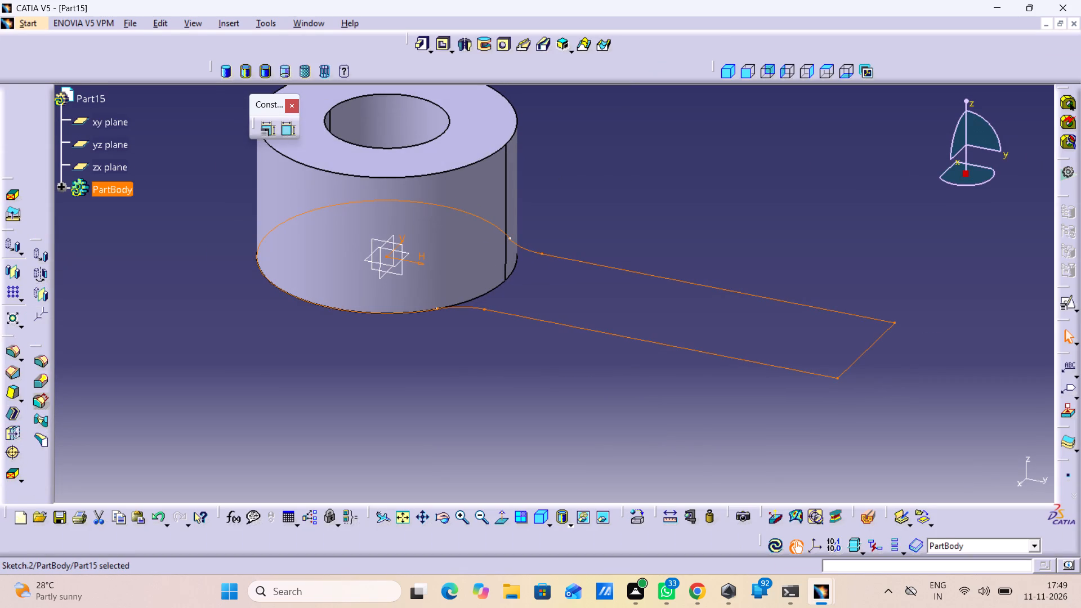
{"action": "left_click", "coordinate": [426, 42]}
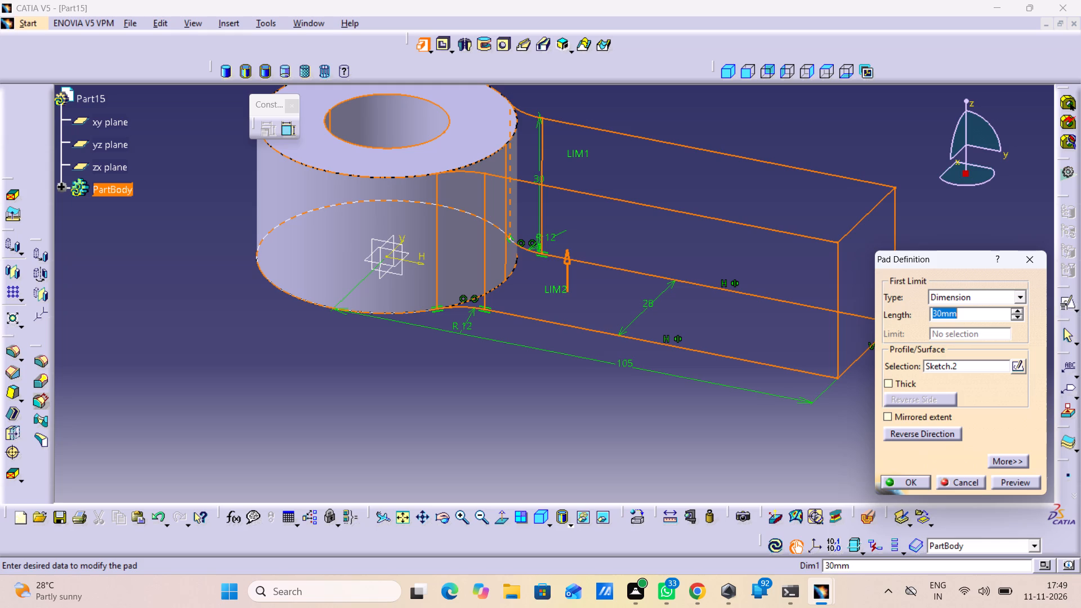
{"action": "left_click", "coordinate": [896, 480]}
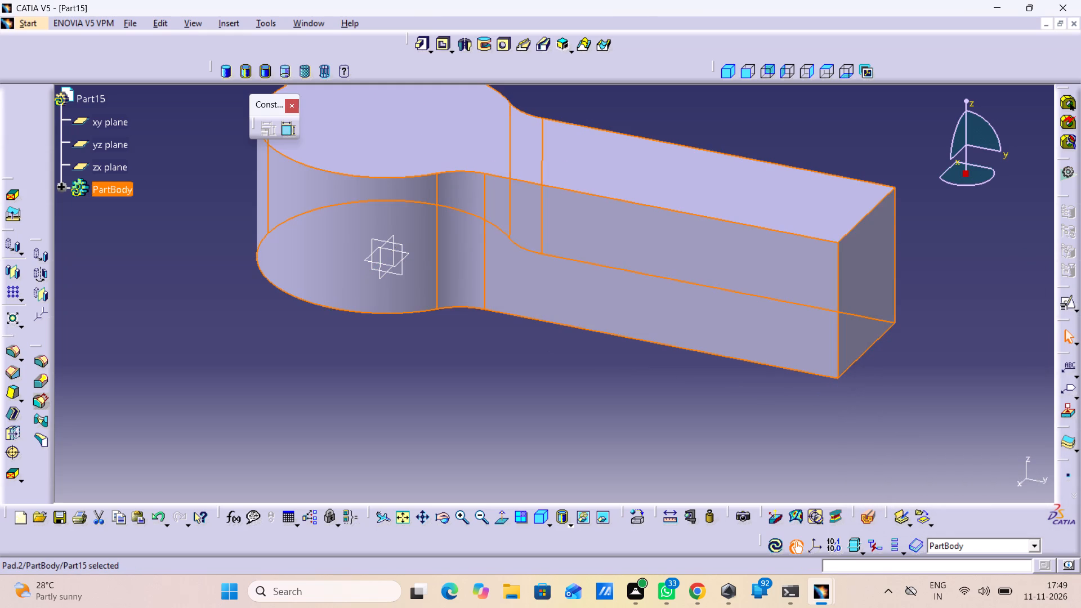
{"action": "left_click", "coordinate": [736, 453]}
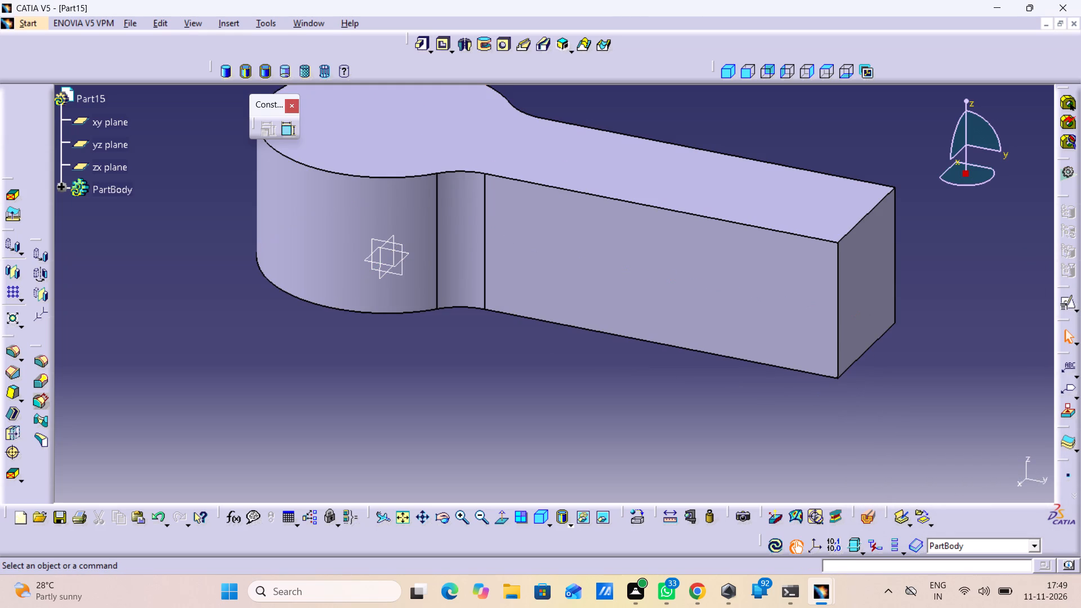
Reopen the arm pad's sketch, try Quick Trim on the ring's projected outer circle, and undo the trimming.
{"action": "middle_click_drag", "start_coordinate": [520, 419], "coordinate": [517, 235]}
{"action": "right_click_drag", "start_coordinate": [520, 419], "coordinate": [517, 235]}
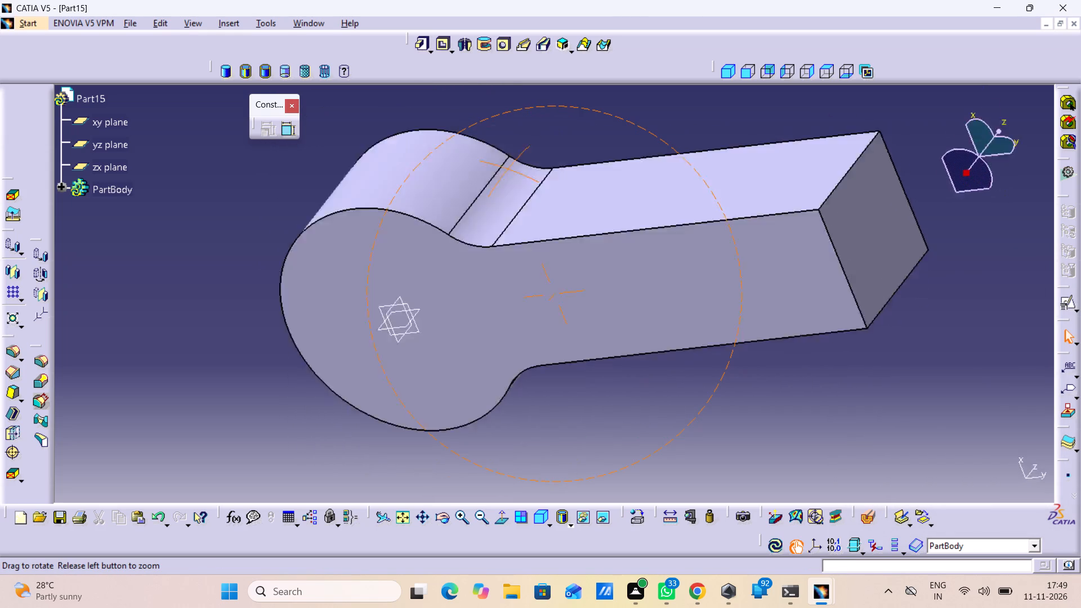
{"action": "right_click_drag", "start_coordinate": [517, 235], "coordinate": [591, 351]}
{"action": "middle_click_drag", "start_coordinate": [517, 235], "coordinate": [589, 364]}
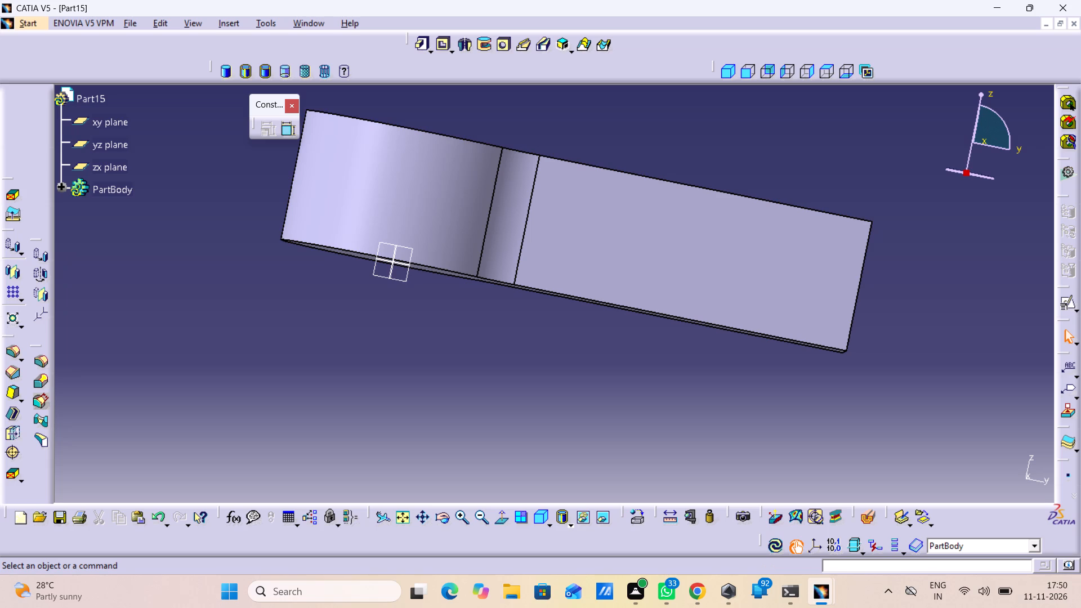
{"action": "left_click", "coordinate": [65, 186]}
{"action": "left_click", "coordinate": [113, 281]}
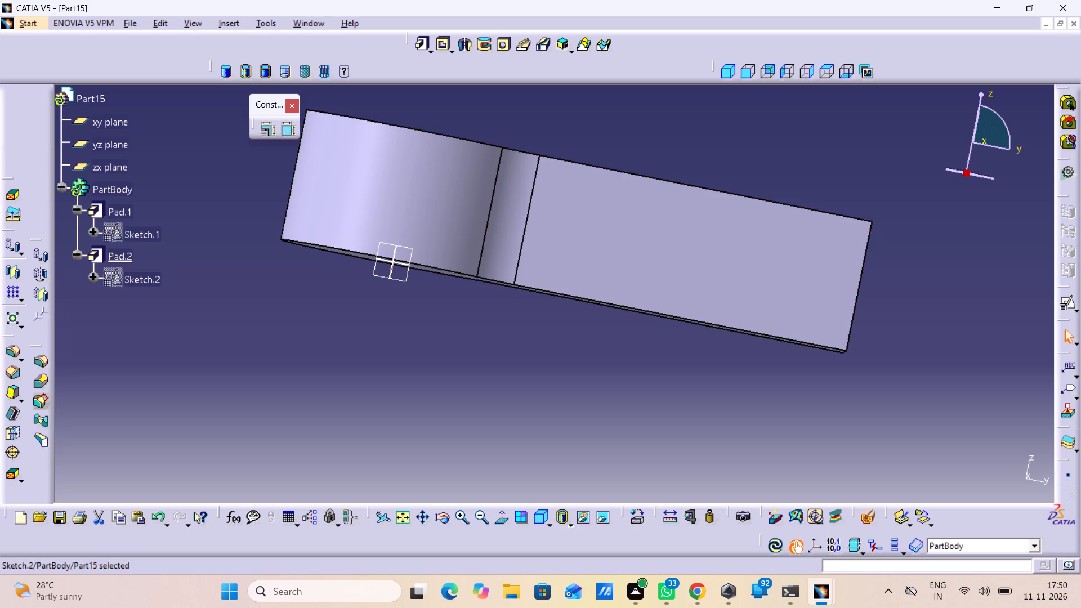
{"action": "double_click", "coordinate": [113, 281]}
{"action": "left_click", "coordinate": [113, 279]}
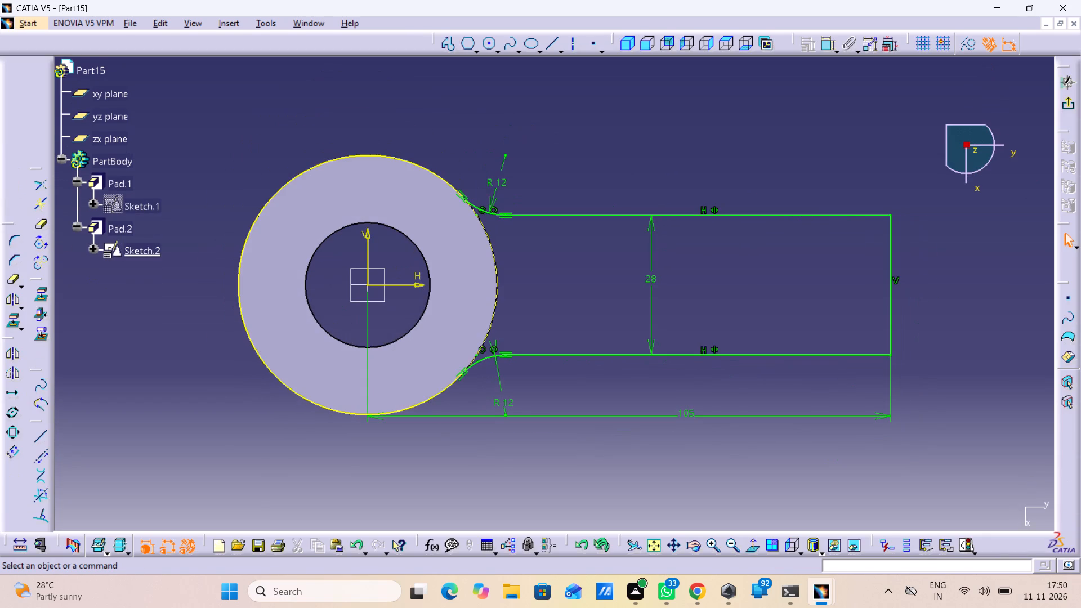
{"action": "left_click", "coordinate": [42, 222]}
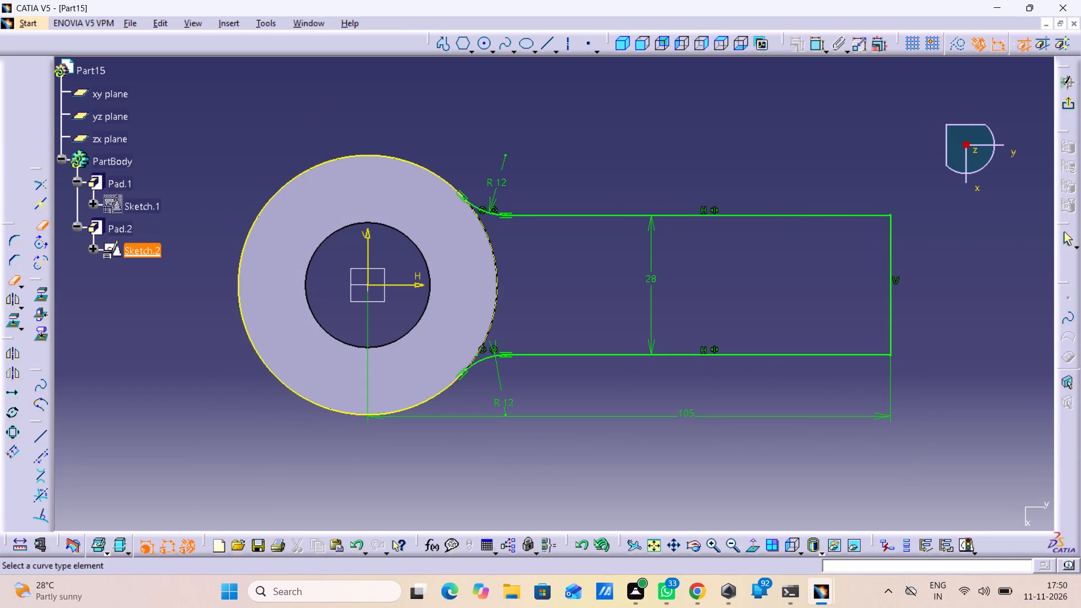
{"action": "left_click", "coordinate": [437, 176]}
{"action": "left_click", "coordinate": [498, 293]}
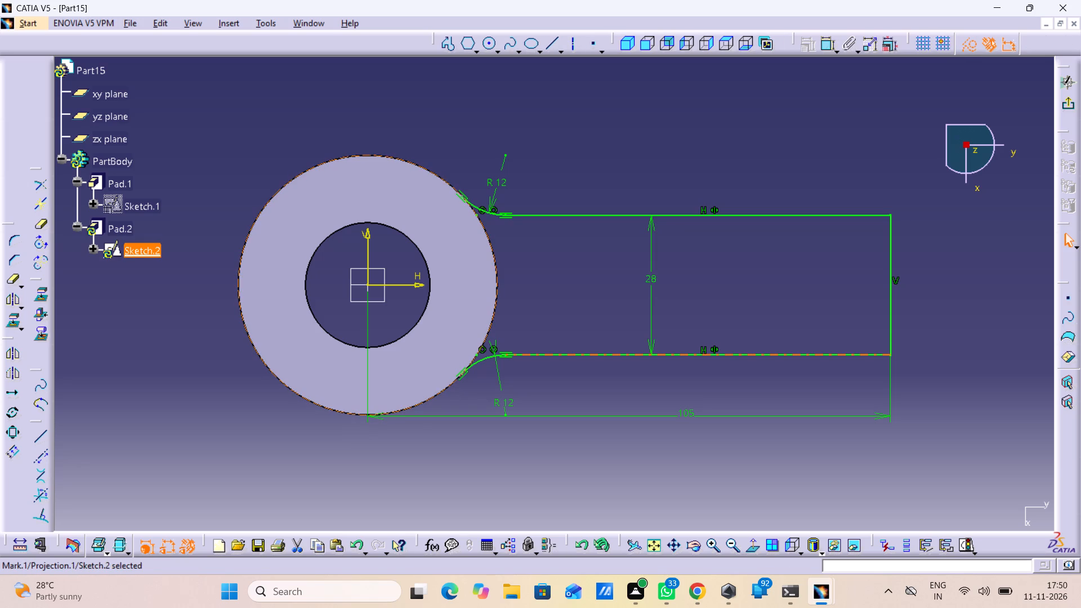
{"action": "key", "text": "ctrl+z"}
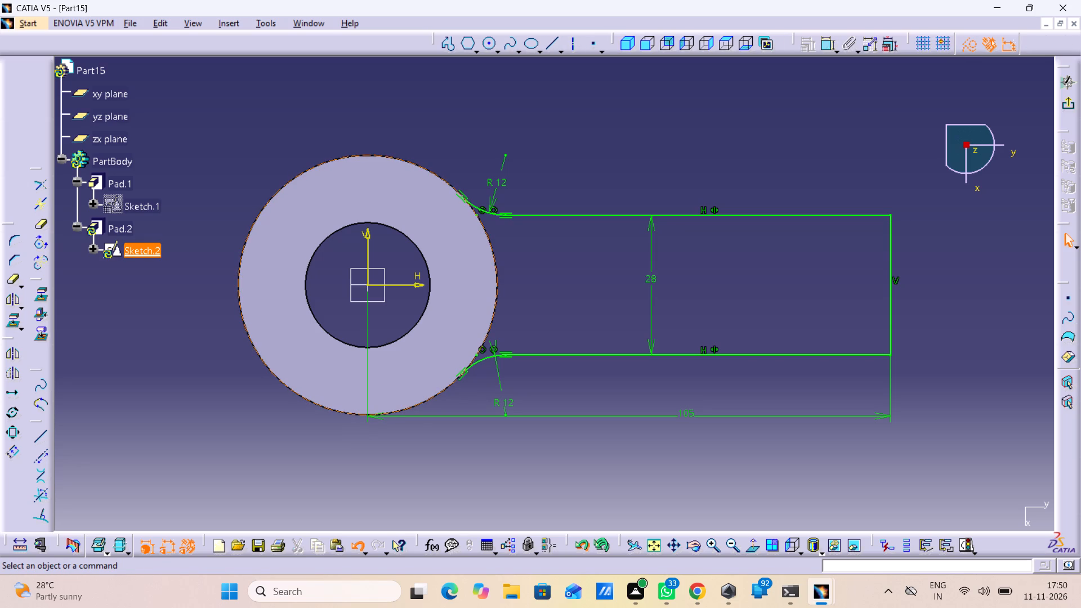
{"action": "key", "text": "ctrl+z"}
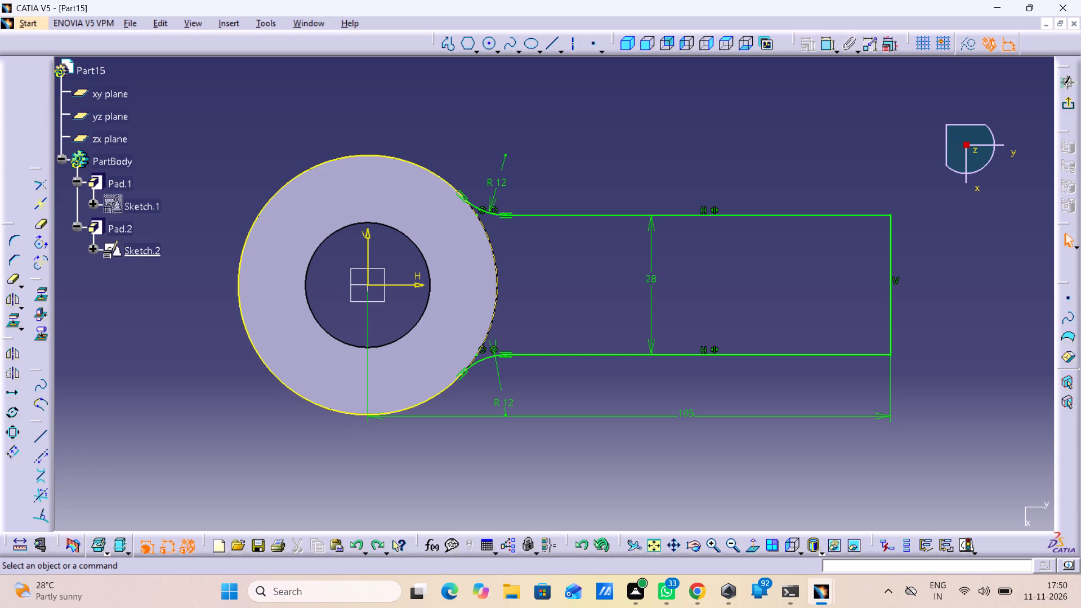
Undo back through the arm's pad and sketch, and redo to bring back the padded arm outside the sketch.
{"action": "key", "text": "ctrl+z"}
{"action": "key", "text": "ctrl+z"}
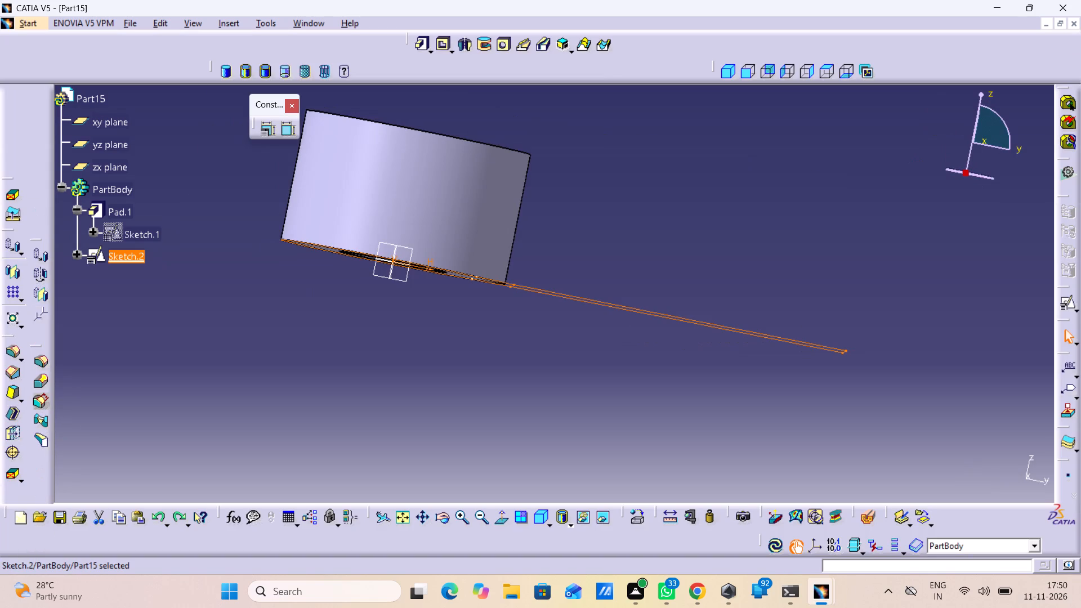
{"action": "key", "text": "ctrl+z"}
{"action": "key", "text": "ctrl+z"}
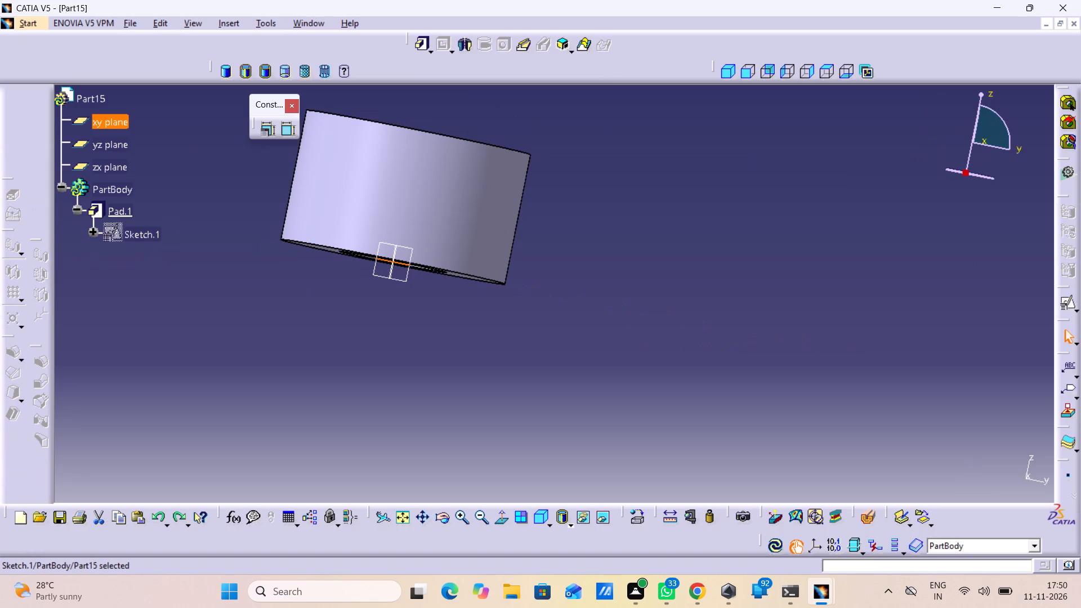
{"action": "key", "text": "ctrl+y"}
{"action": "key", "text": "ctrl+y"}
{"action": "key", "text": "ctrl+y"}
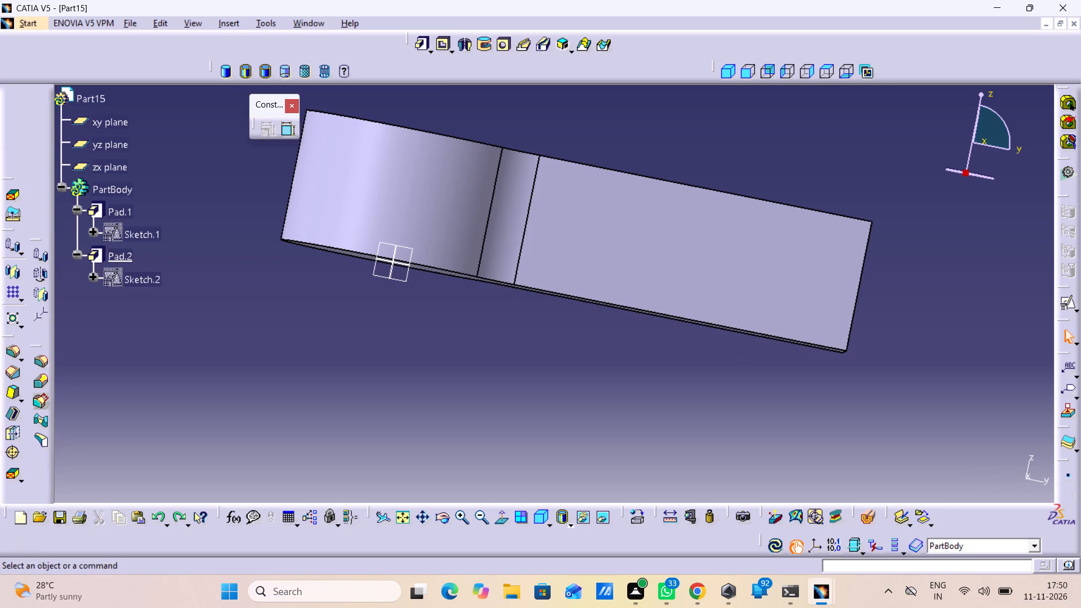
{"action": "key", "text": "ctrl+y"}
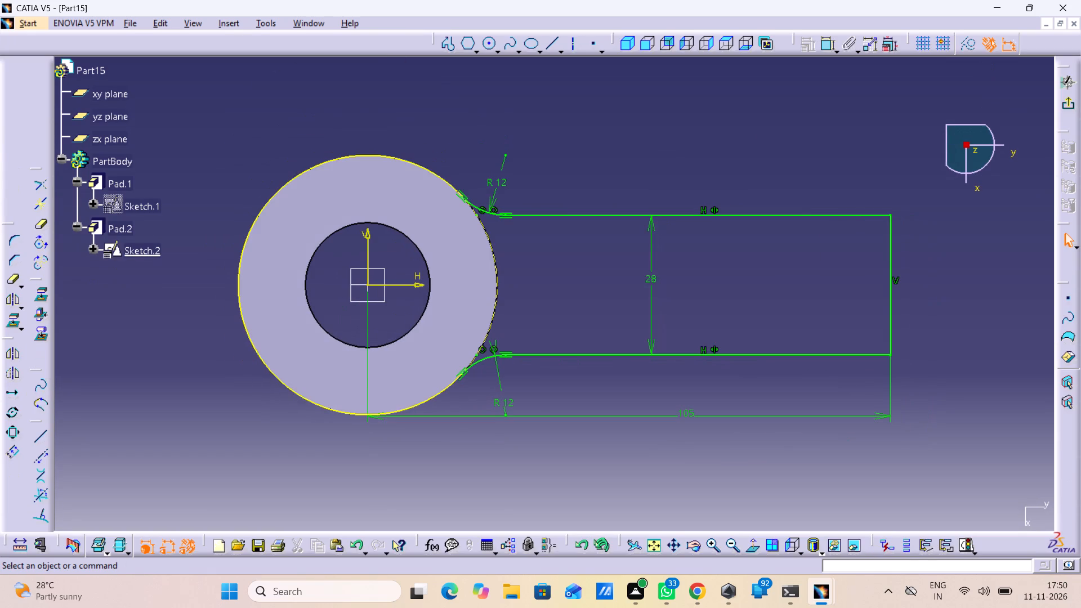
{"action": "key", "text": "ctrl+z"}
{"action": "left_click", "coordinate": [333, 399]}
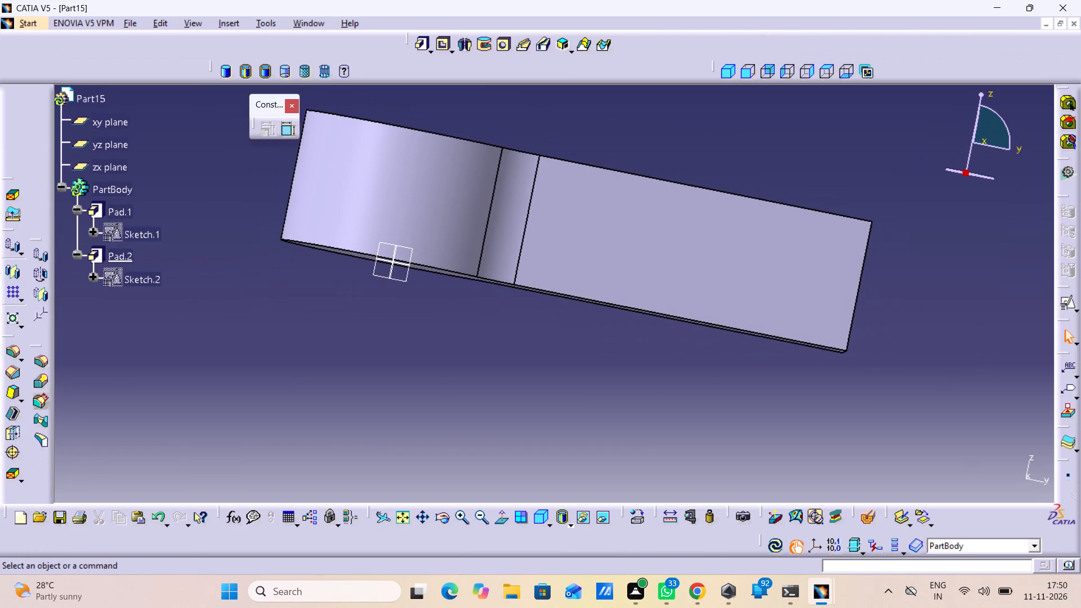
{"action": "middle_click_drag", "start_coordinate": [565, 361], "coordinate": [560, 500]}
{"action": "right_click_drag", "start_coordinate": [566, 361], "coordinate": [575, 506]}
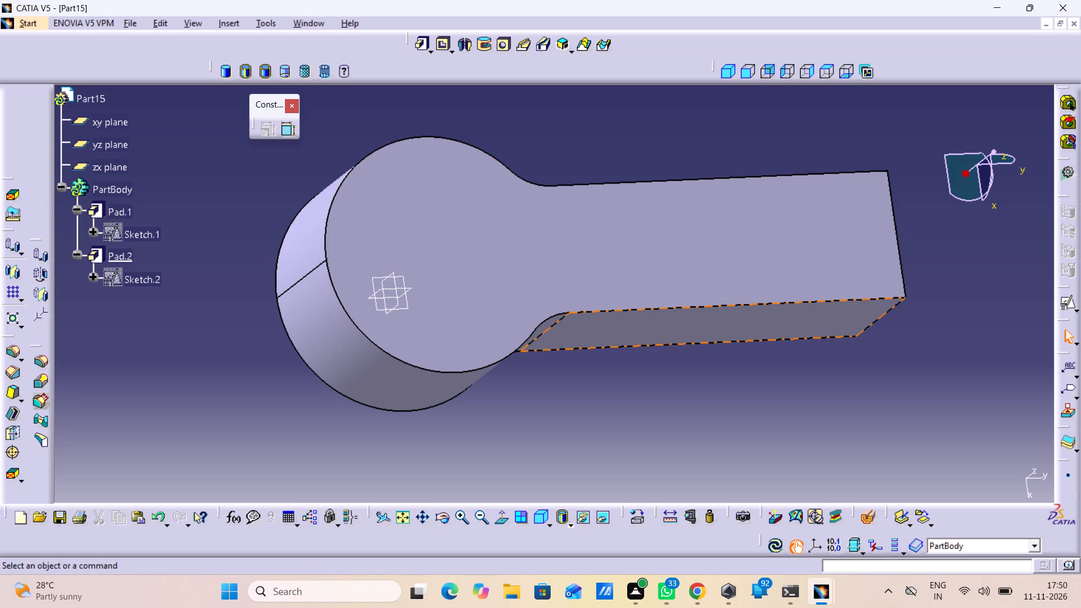
Create a positioned sketch on the rounded head's flat face and draw a circle about 21 mm in diameter at the origin.
{"action": "left_click", "coordinate": [427, 225]}
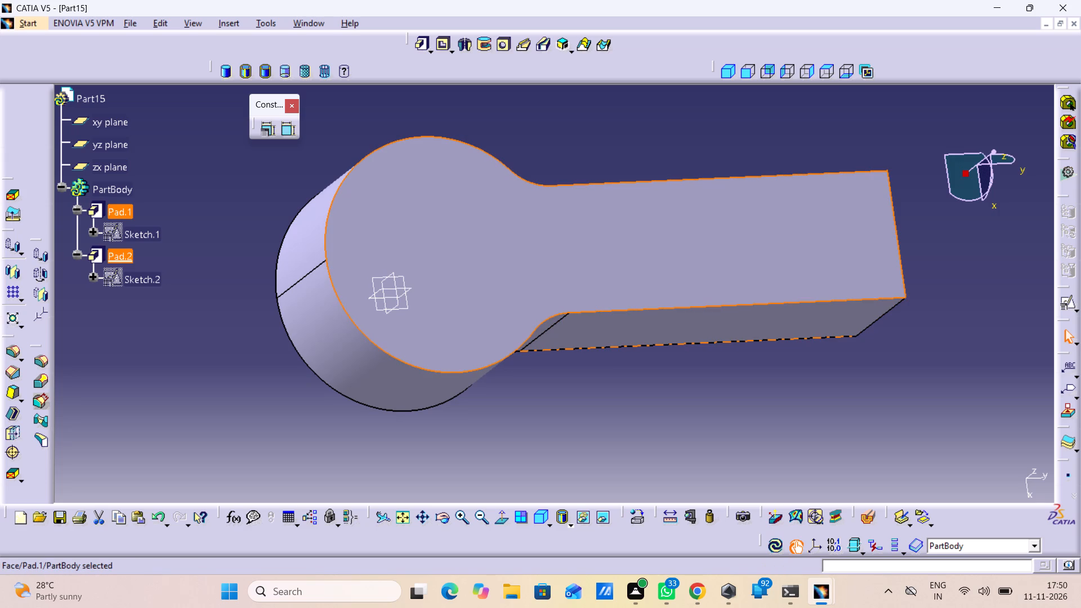
{"action": "left_click", "coordinate": [1061, 303]}
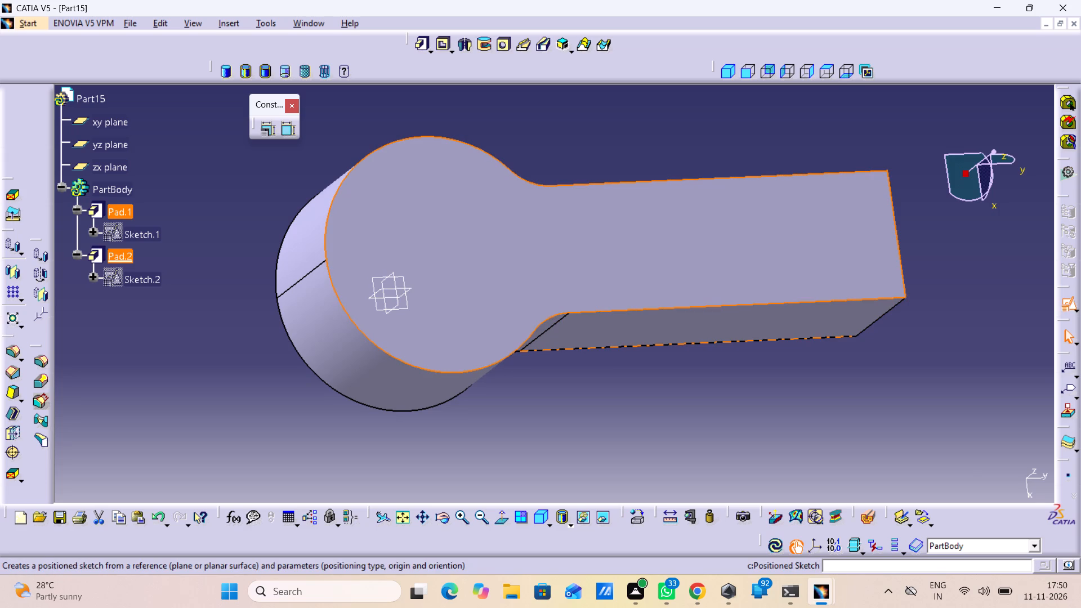
{"action": "left_click", "coordinate": [999, 457]}
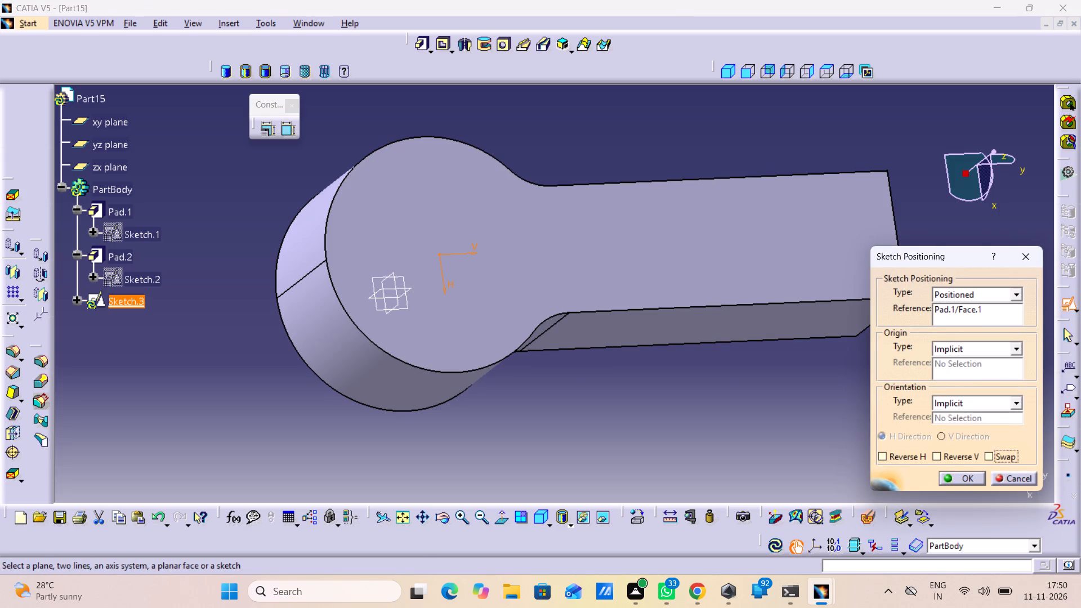
{"action": "left_click", "coordinate": [962, 458]}
{"action": "left_click", "coordinate": [952, 484]}
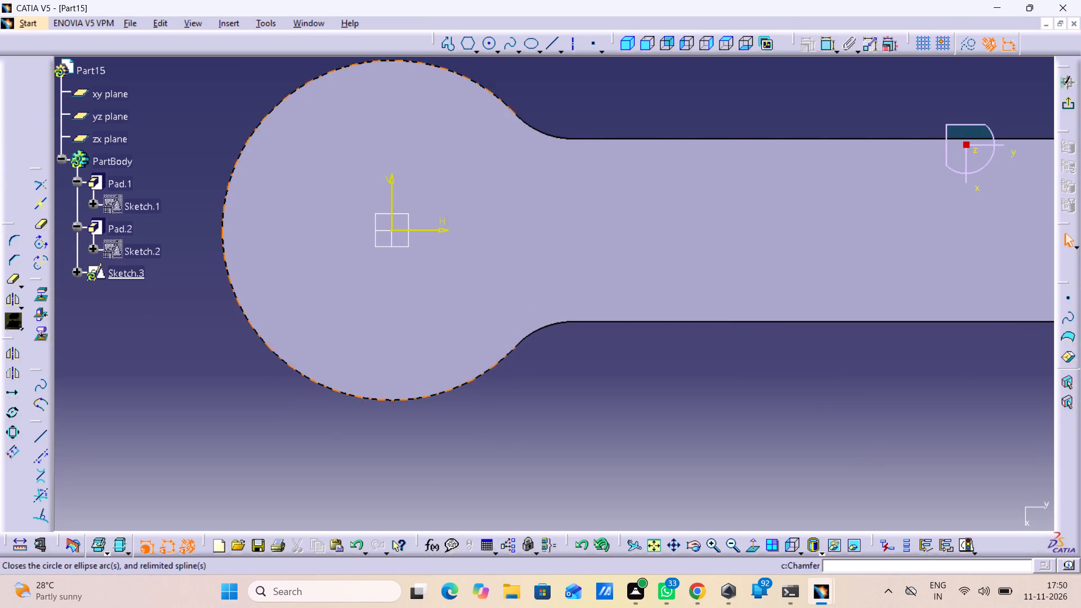
{"action": "left_click", "coordinate": [490, 48]}
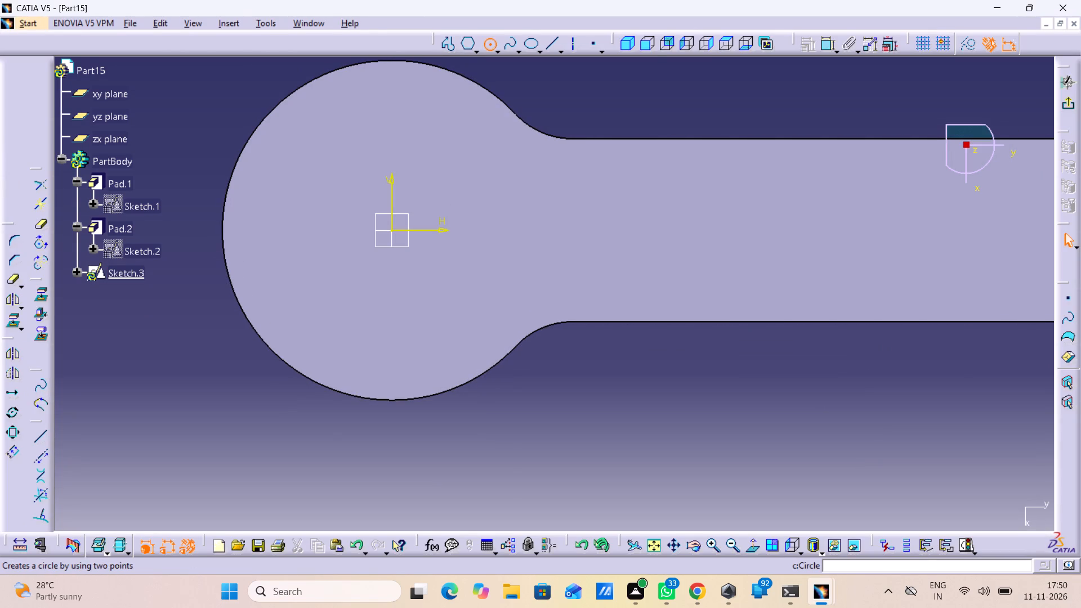
{"action": "left_click", "coordinate": [389, 231]}
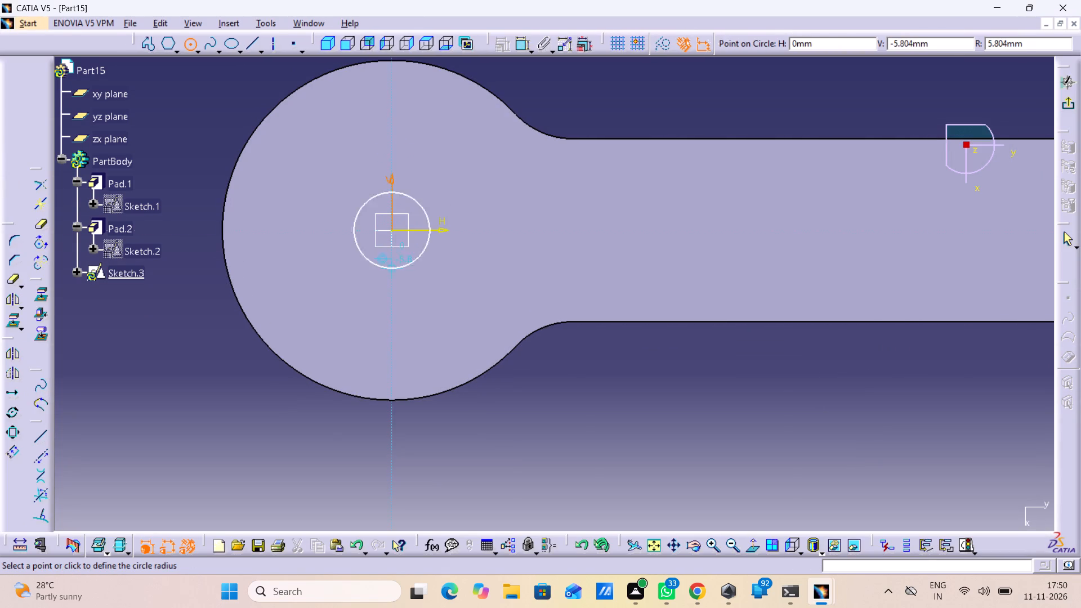
{"action": "left_click", "coordinate": [390, 301]}
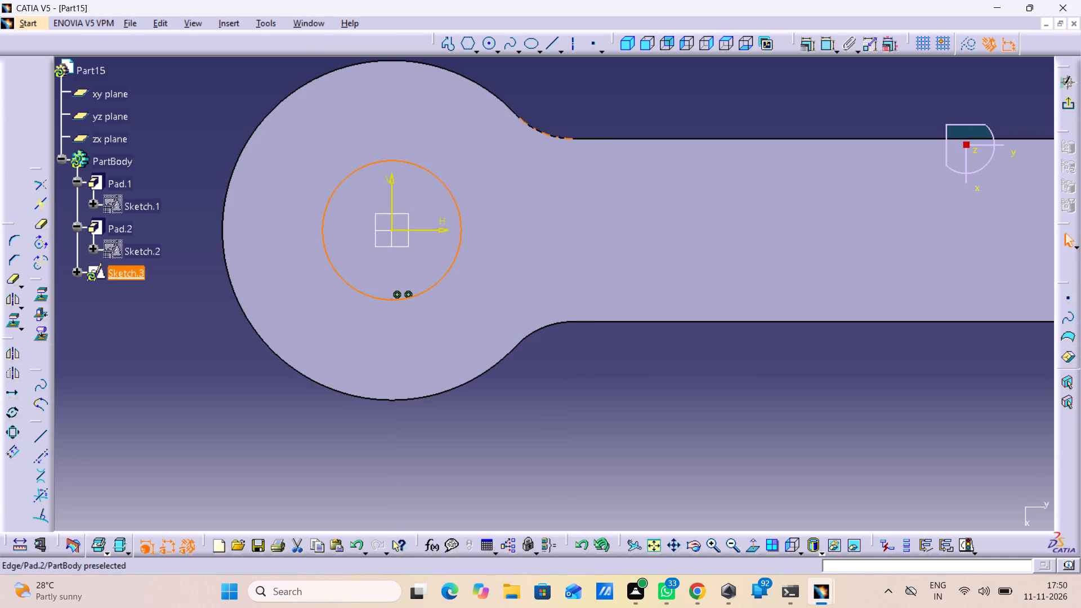
Dimension the circle's diameter and set it to 25 mm.
{"action": "left_click", "coordinate": [825, 49]}
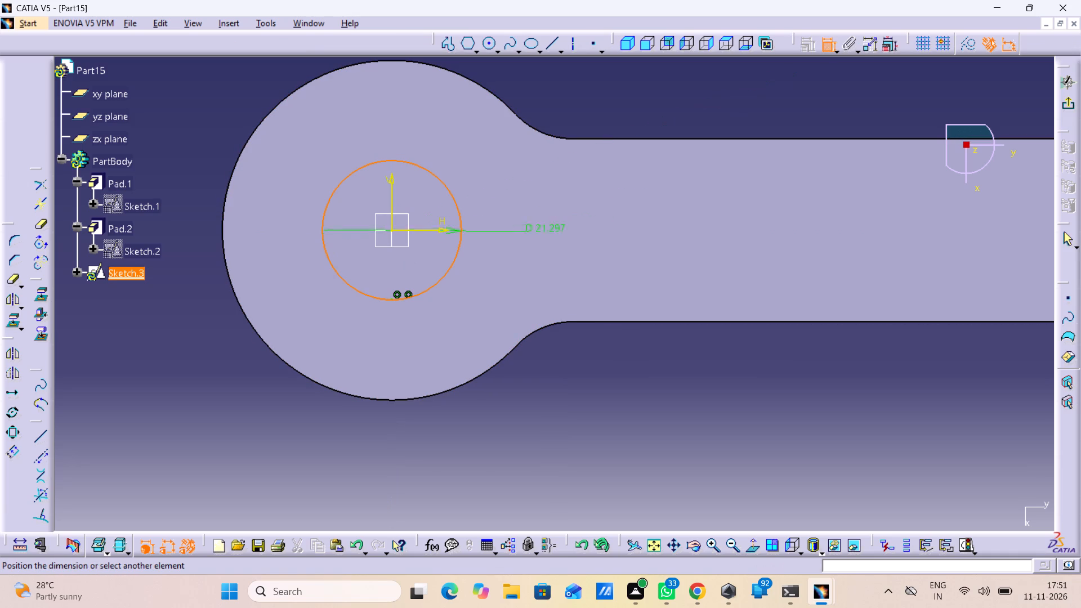
{"action": "left_click", "coordinate": [165, 375]}
{"action": "double_click", "coordinate": [165, 373]}
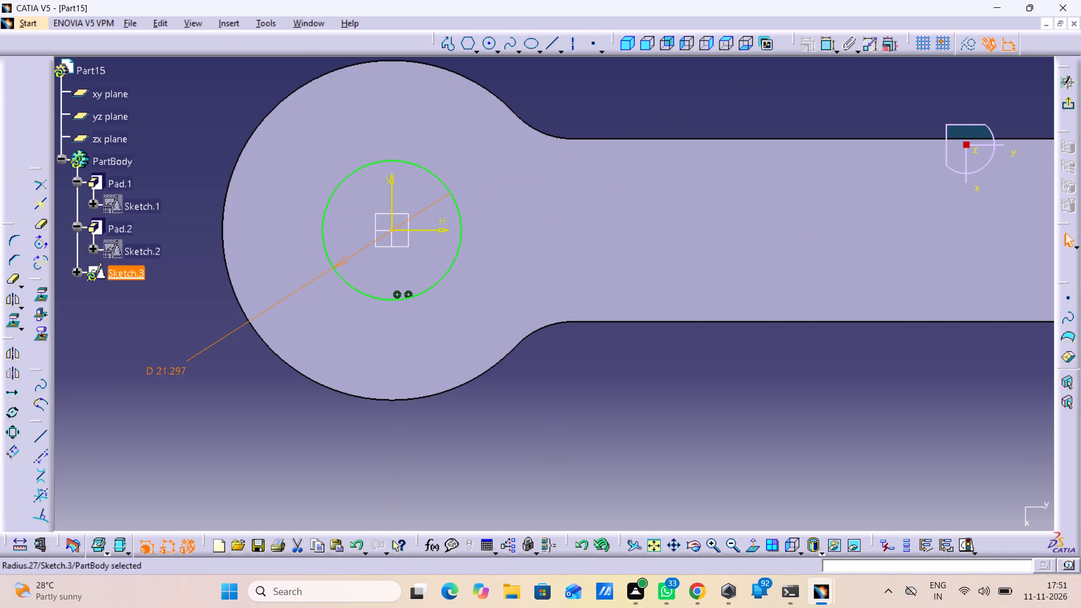
{"action": "type", "text": "25"}
{"action": "key", "text": "Return"}
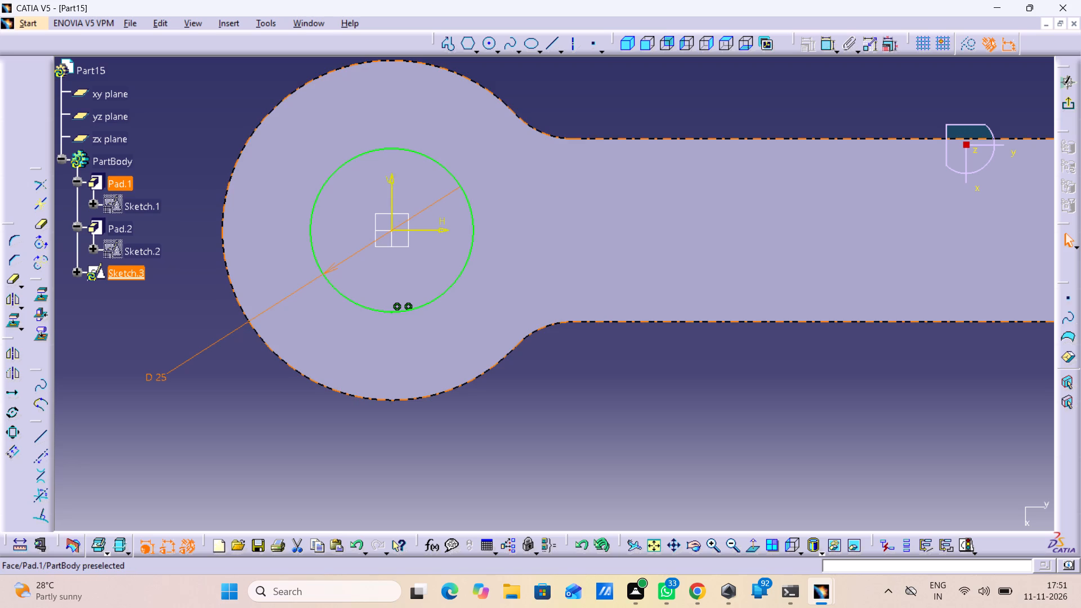
Constrain the 25 mm circle to be concentric with the head's outer circular edge.
{"action": "double_click", "coordinate": [832, 47]}
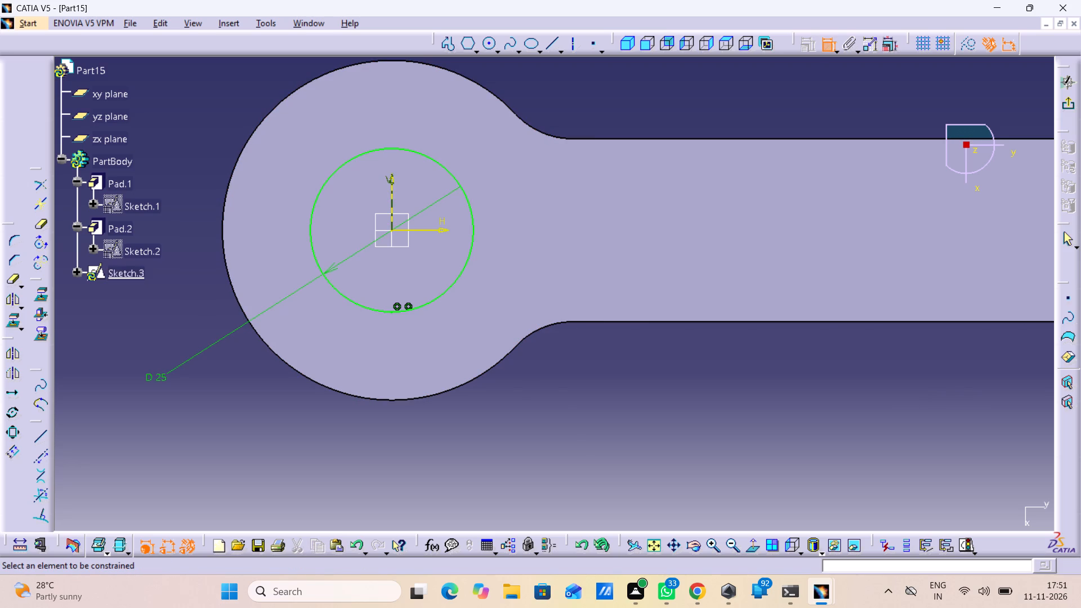
{"action": "left_click", "coordinate": [362, 304]}
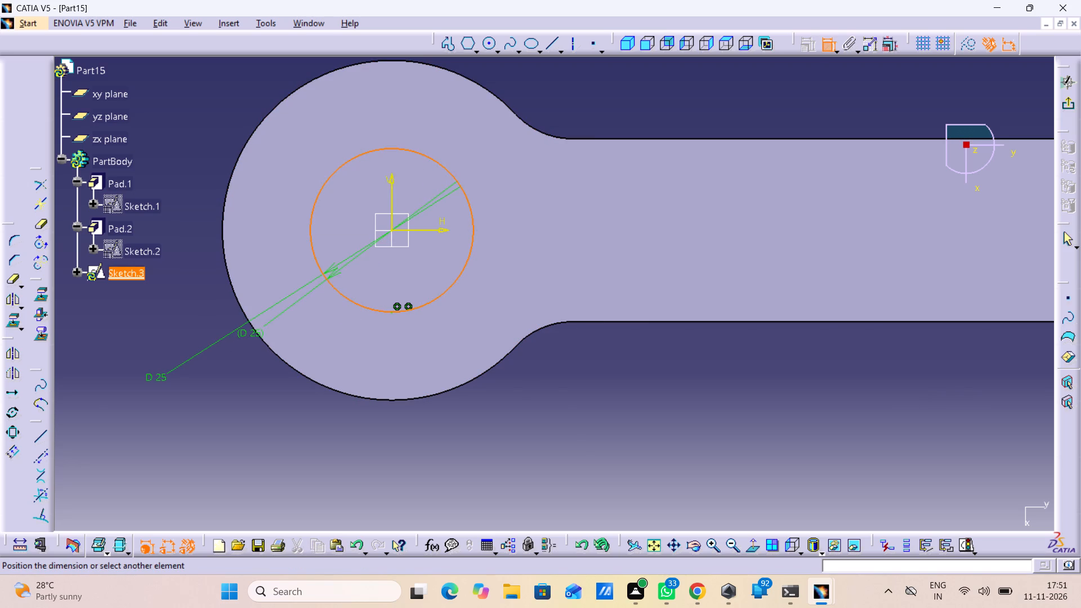
{"action": "left_click", "coordinate": [256, 332]}
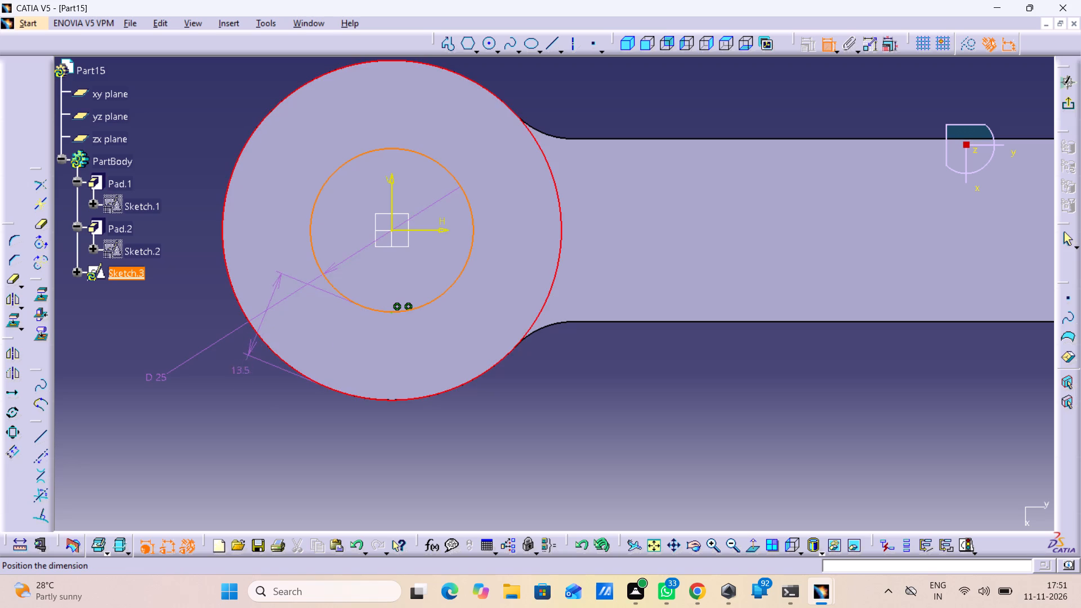
{"action": "right_click", "coordinate": [264, 415]}
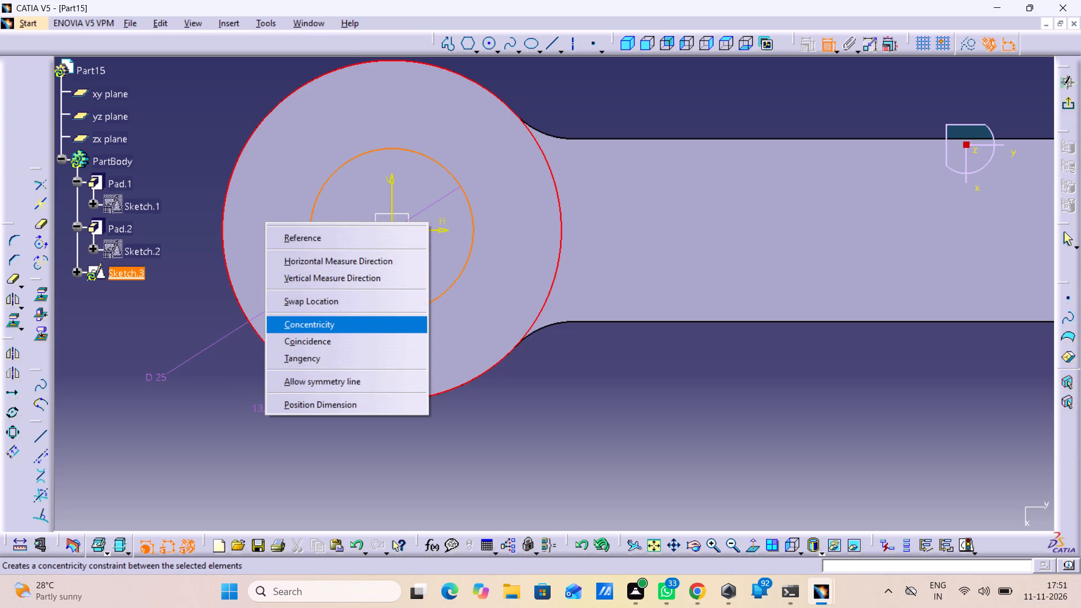
{"action": "left_click", "coordinate": [335, 327]}
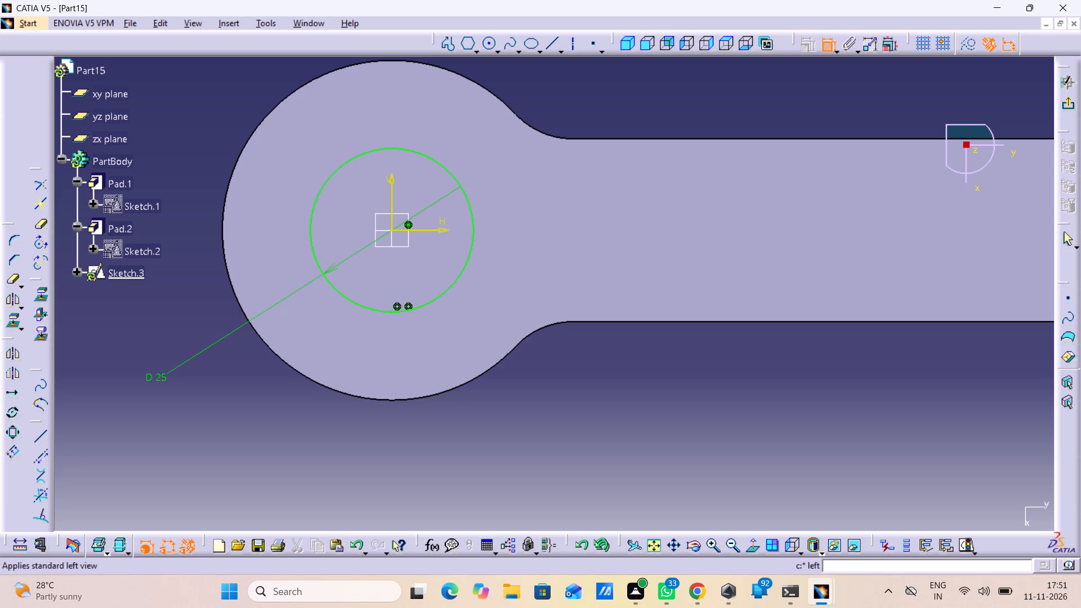
Exit the sketch and cut the circle through the head as a pocket with the limit type Up to last.
{"action": "left_click", "coordinate": [1062, 108]}
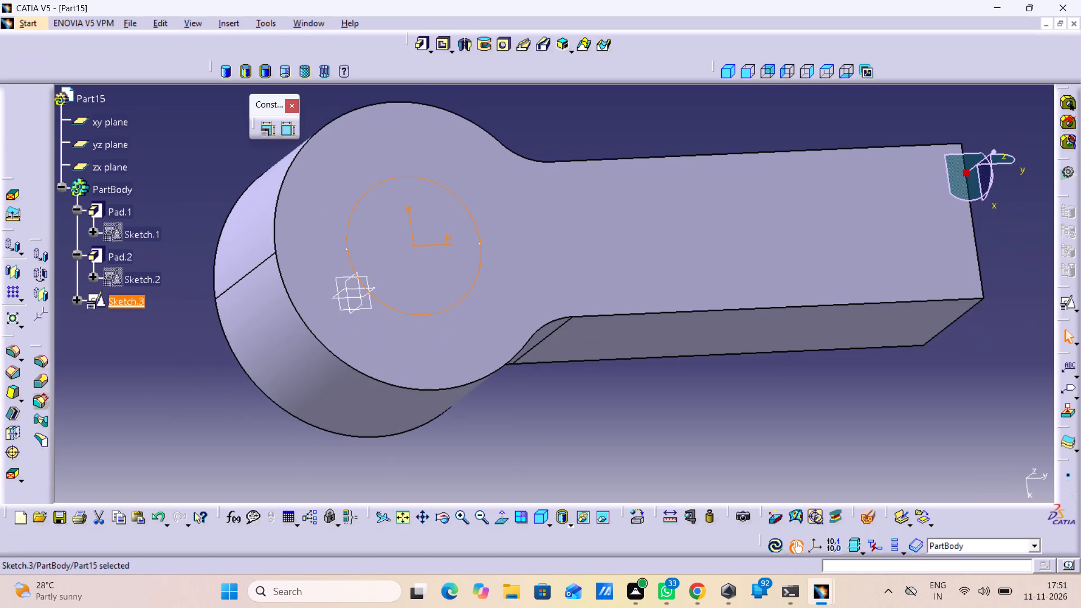
{"action": "left_click", "coordinate": [506, 47]}
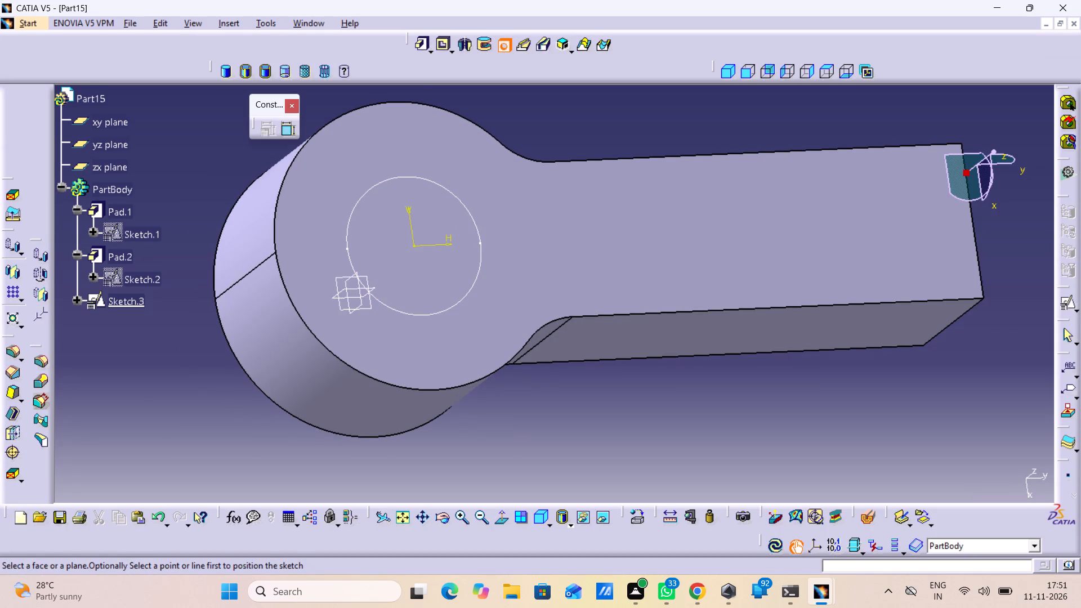
{"action": "left_click", "coordinate": [439, 50]}
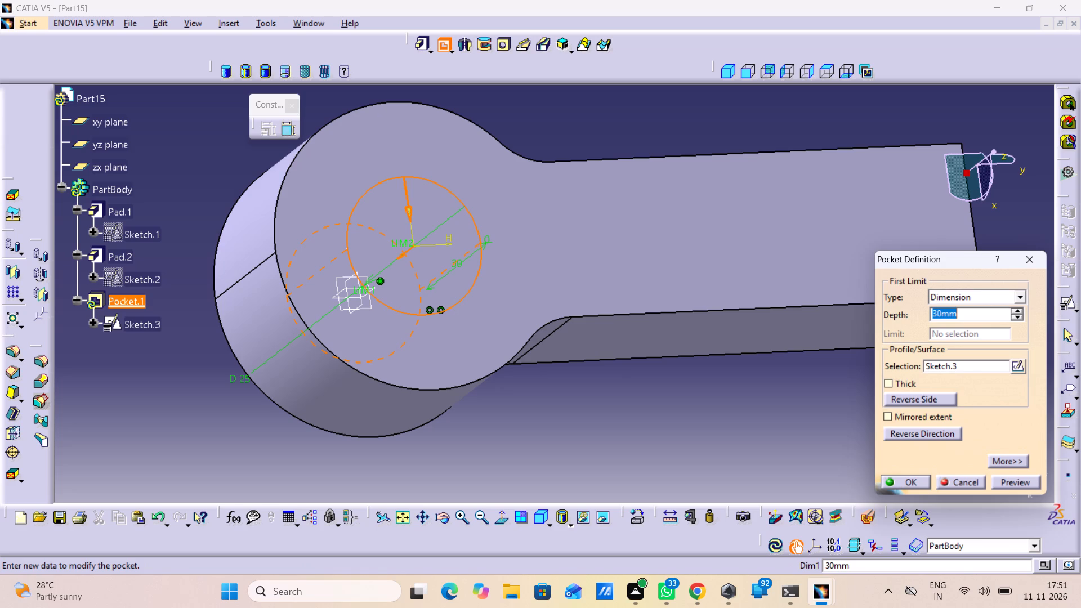
{"action": "left_click", "coordinate": [977, 292]}
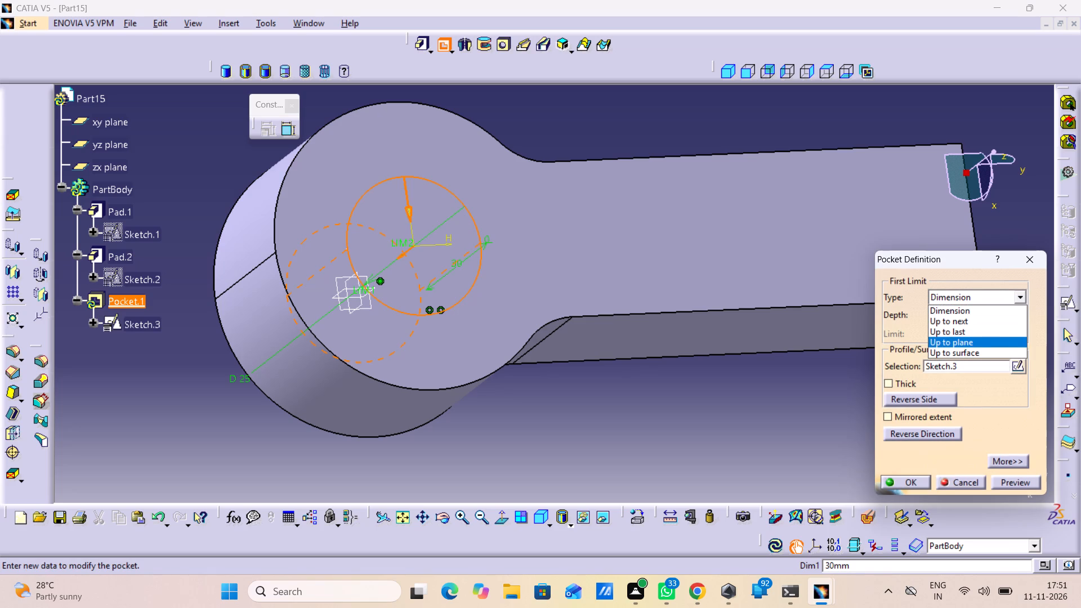
{"action": "left_click", "coordinate": [962, 332]}
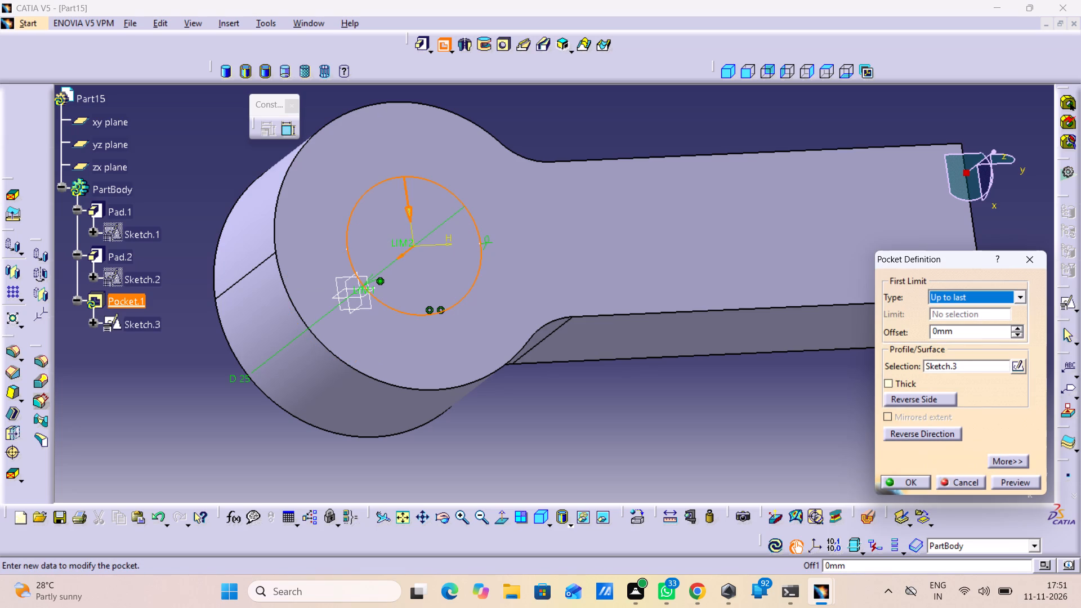
{"action": "left_click", "coordinate": [1005, 482]}
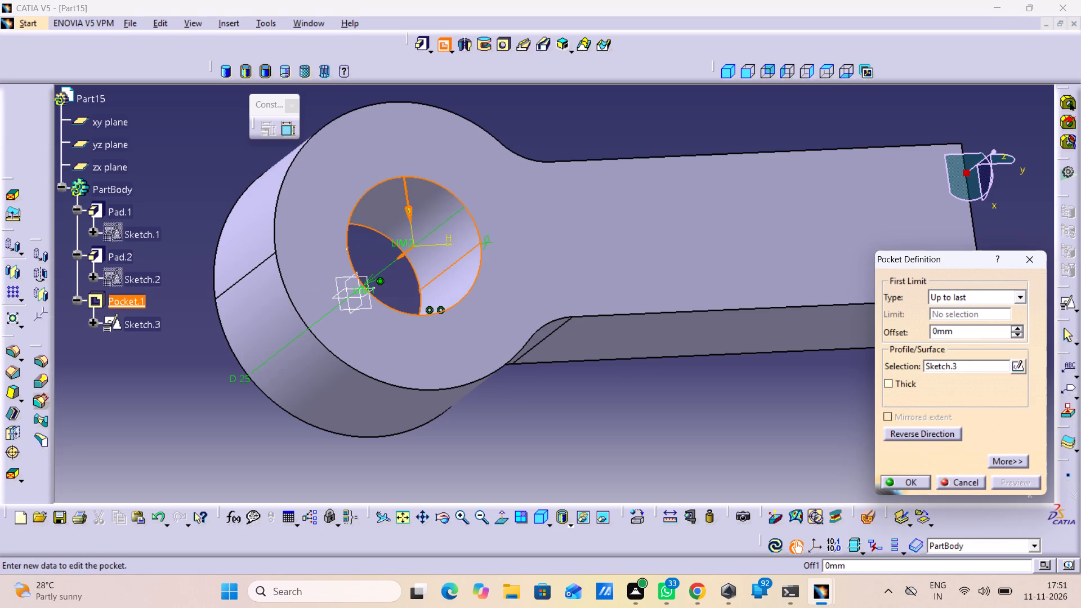
{"action": "left_click", "coordinate": [902, 484]}
{"action": "left_click", "coordinate": [788, 458]}
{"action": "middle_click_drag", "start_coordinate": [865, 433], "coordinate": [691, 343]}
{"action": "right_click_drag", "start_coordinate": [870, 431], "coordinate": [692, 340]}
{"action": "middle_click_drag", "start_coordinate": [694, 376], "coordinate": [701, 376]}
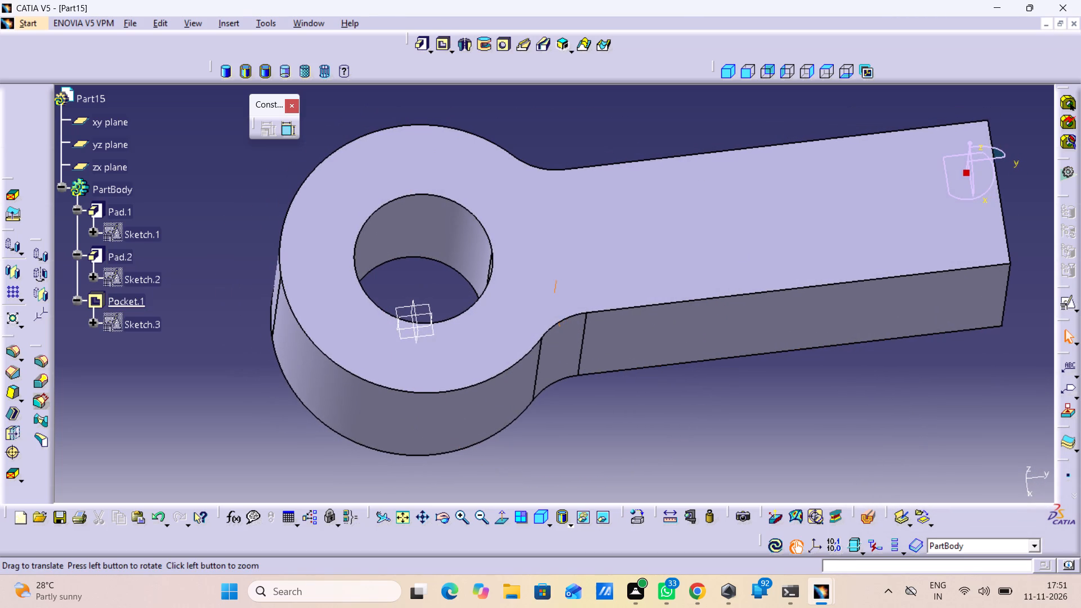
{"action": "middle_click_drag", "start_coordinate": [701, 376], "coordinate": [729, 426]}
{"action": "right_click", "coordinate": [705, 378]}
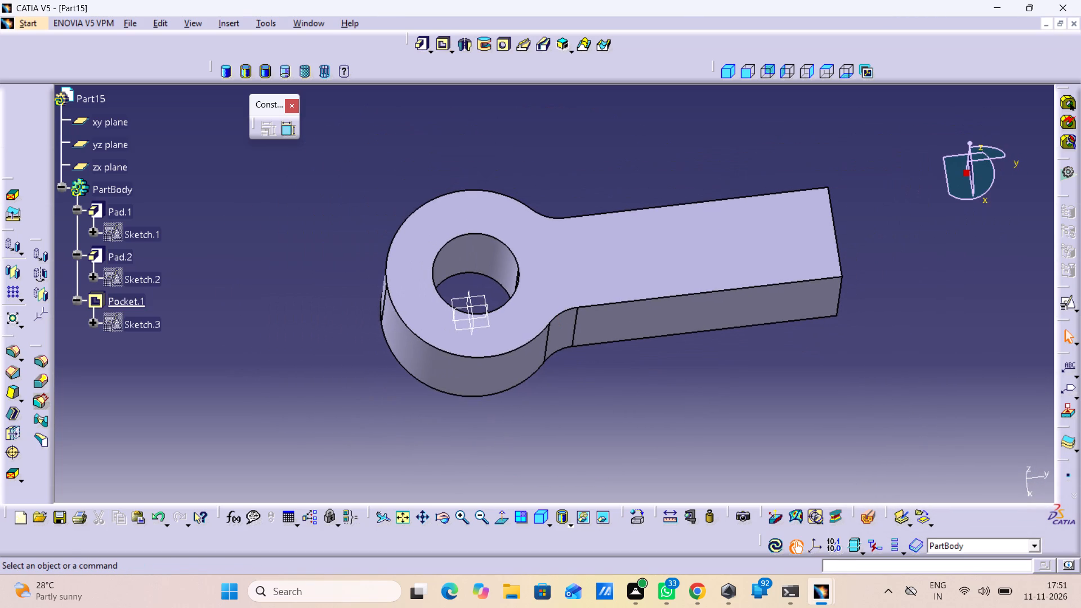
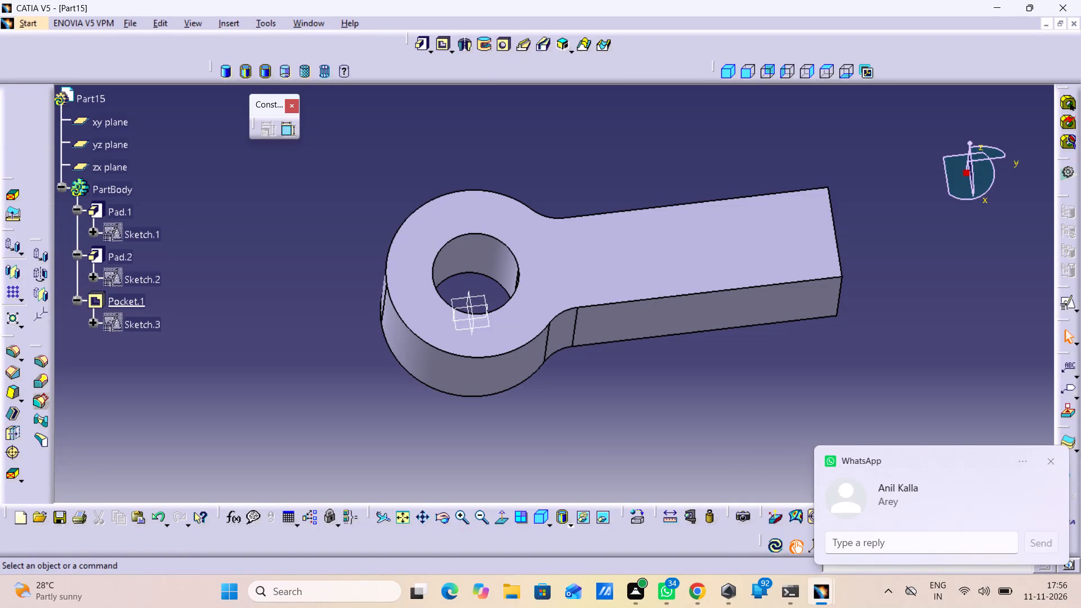
Send the reply "chep" to the incoming WhatsApp message from its notification.
{"action": "left_click", "coordinate": [916, 540]}
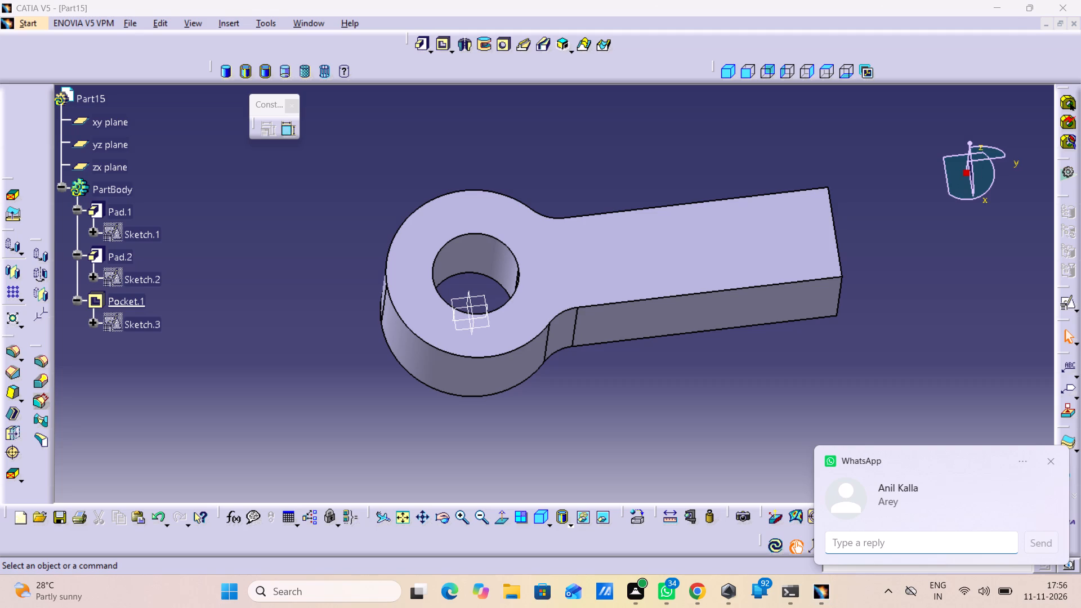
{"action": "type", "text": "che"}
{"action": "key", "text": "p"}
{"action": "key", "text": "Return"}
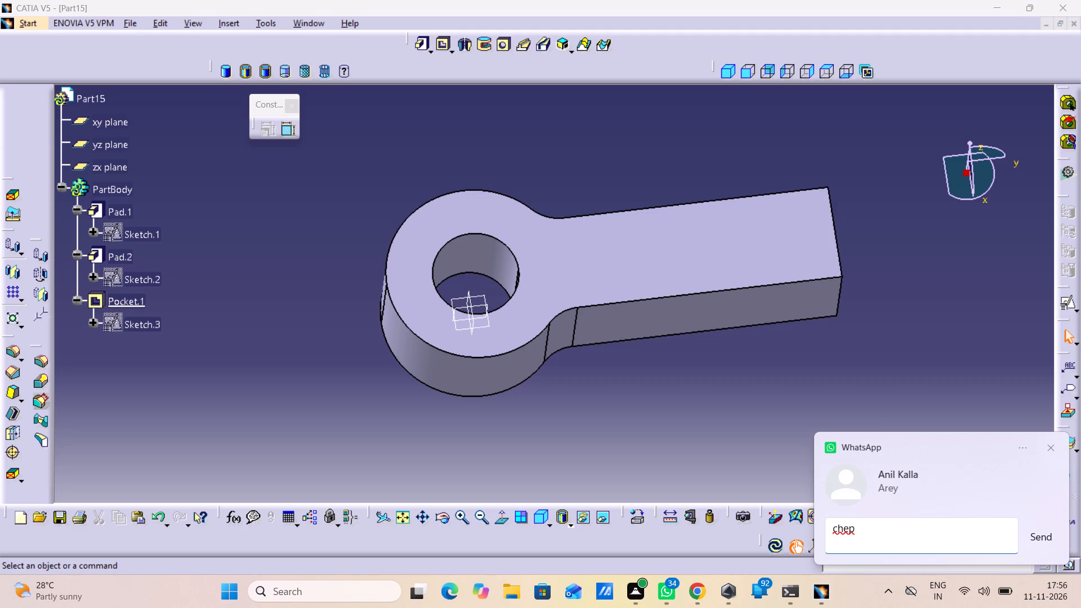
{"action": "key", "text": "Return"}
{"action": "key", "text": "BackSpace"}
{"action": "key", "text": "BackSpace"}
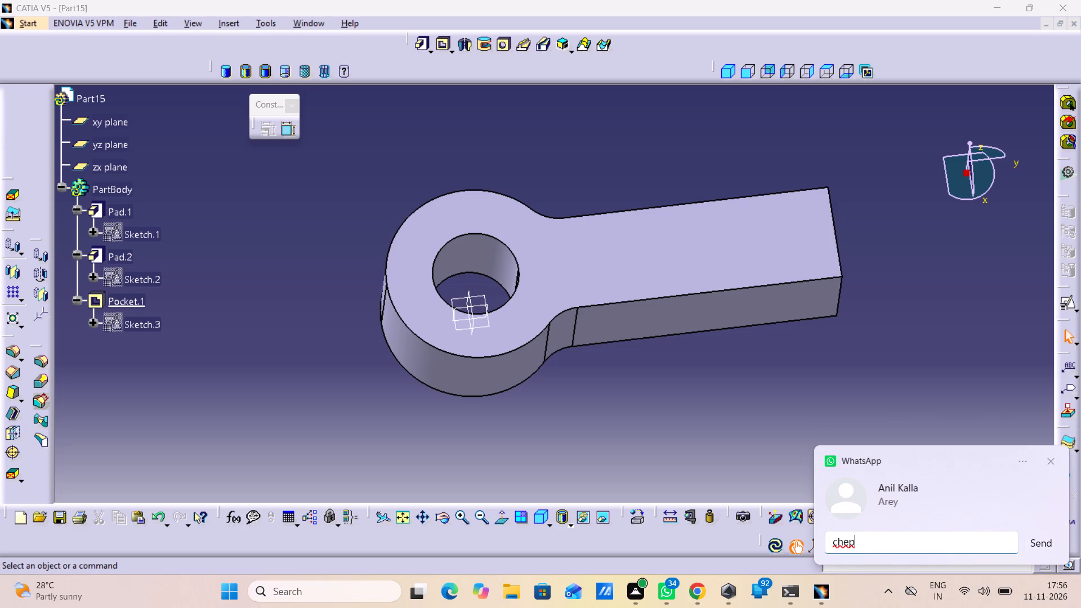
{"action": "left_click", "coordinate": [1031, 539]}
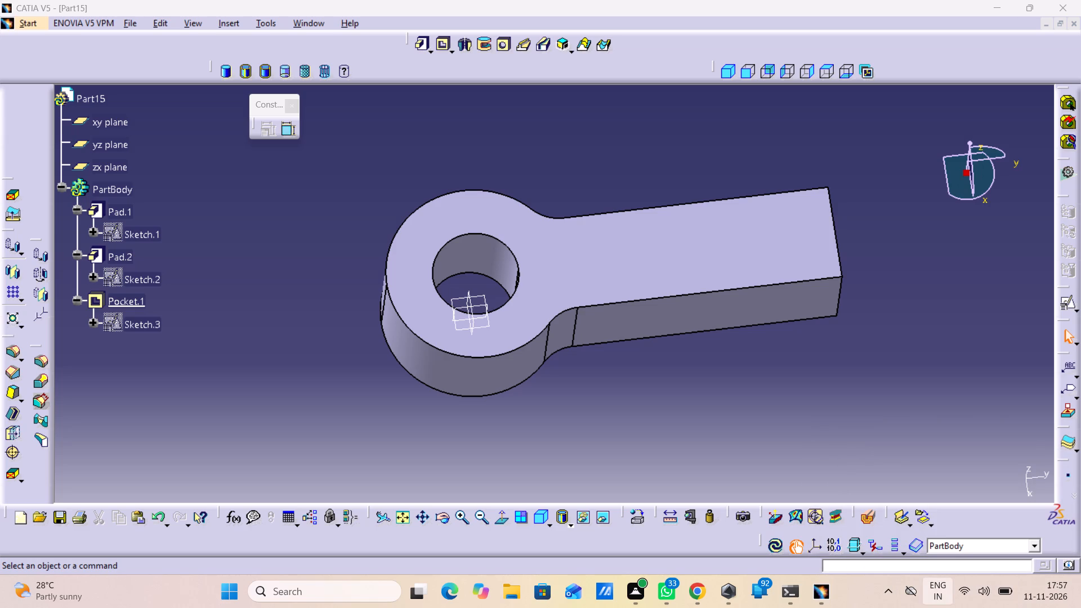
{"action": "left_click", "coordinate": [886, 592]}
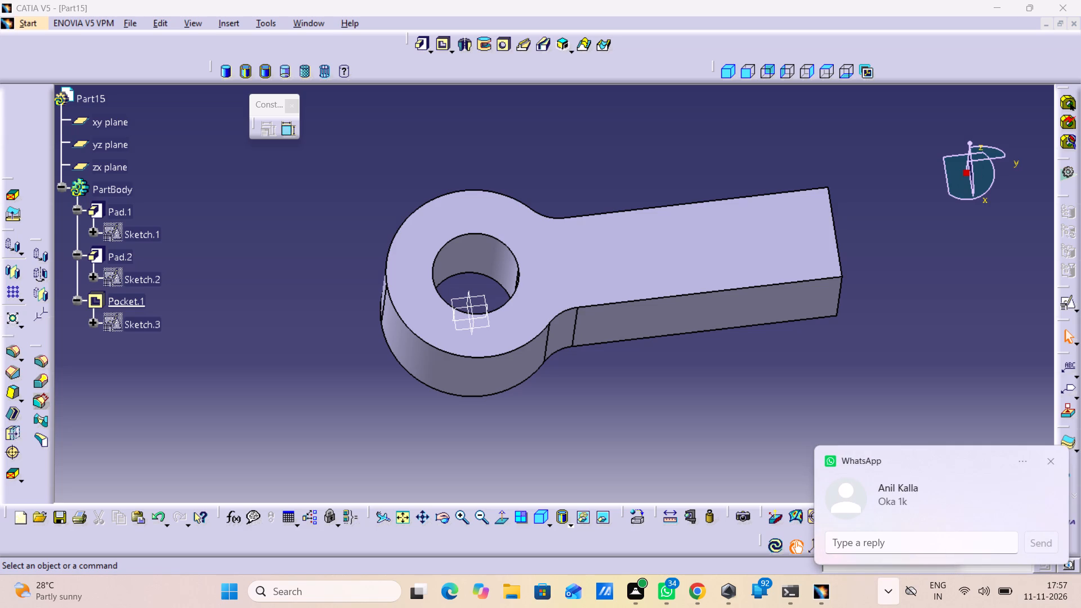
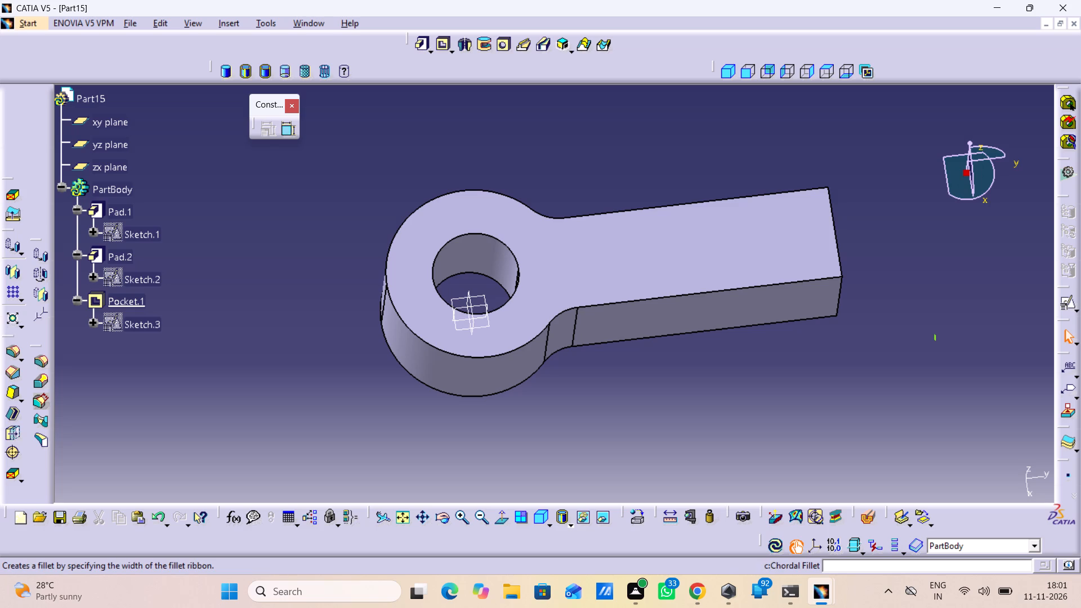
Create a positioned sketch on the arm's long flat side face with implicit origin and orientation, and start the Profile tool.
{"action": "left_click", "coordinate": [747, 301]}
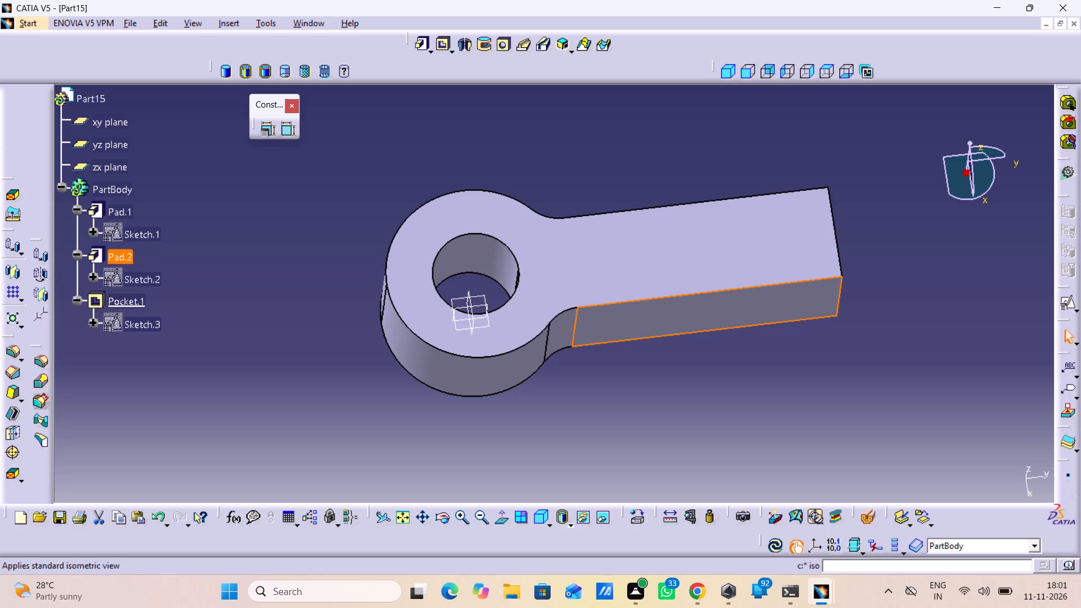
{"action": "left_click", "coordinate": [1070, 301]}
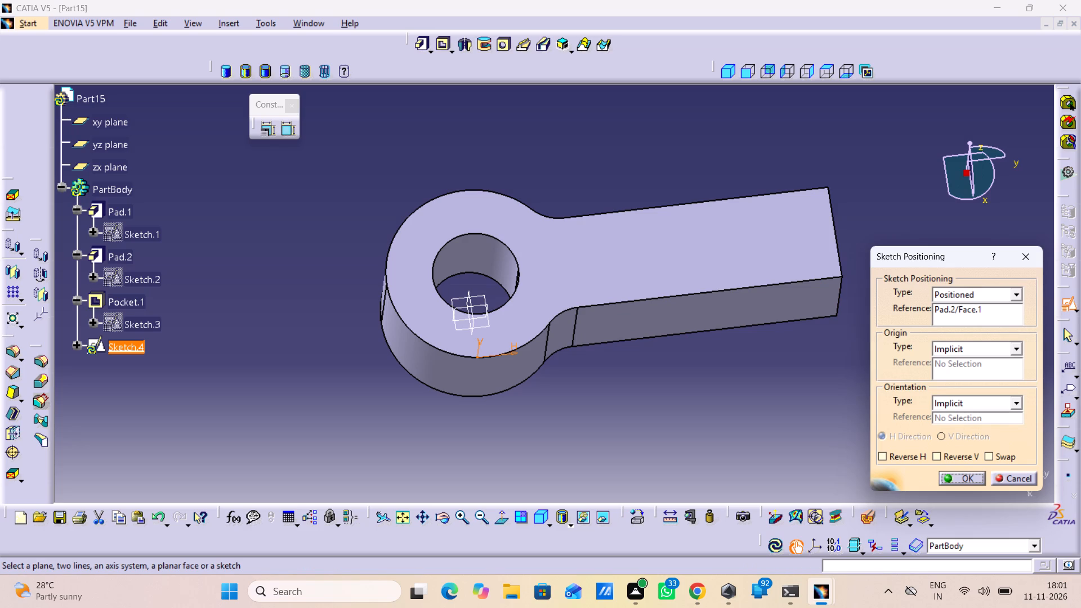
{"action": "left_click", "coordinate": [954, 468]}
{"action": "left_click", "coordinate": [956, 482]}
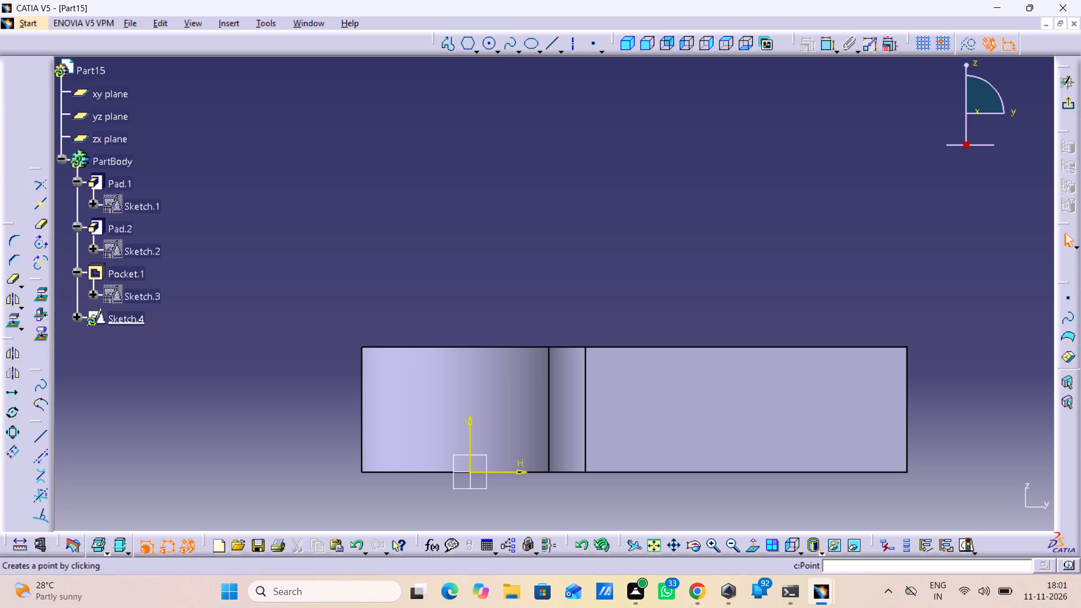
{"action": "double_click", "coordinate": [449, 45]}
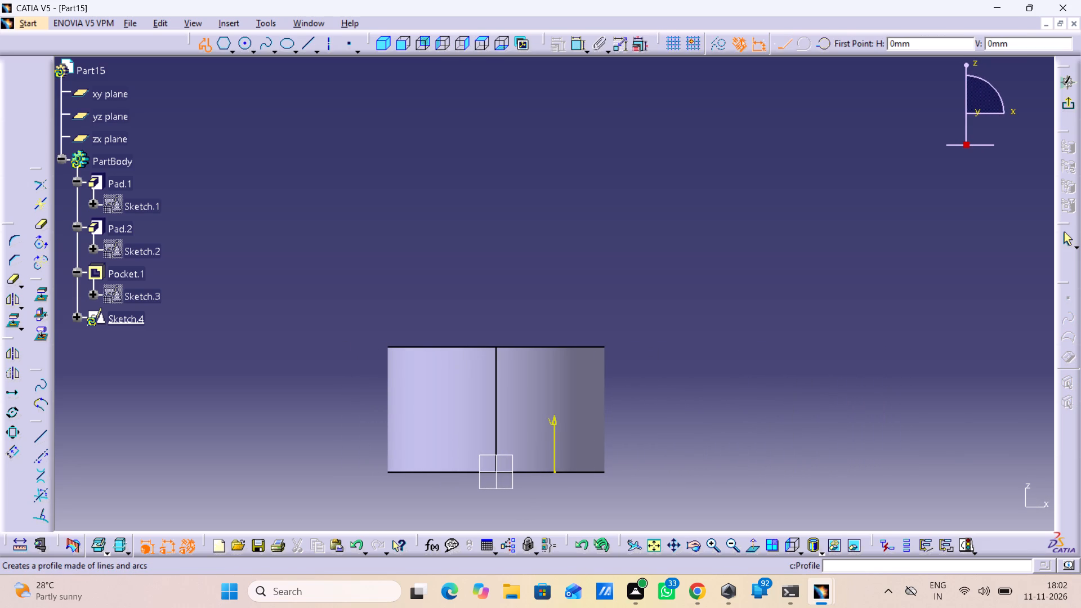
Undock the Profile toolbar so that it floats over the empty upper part of the sketch view.
{"action": "left_click_drag", "start_coordinate": [189, 38], "coordinate": [843, 97]}
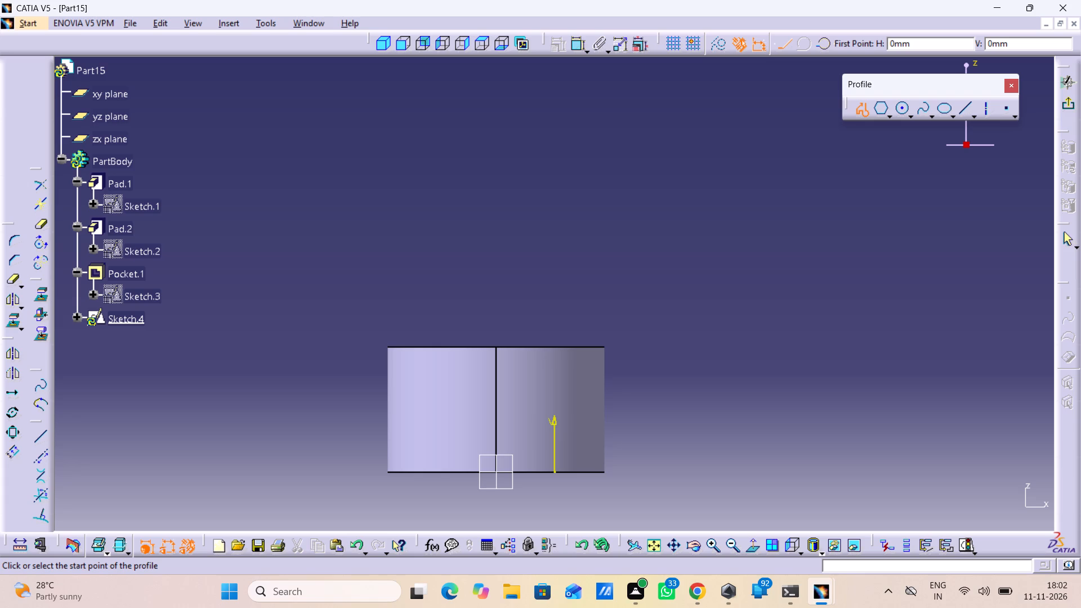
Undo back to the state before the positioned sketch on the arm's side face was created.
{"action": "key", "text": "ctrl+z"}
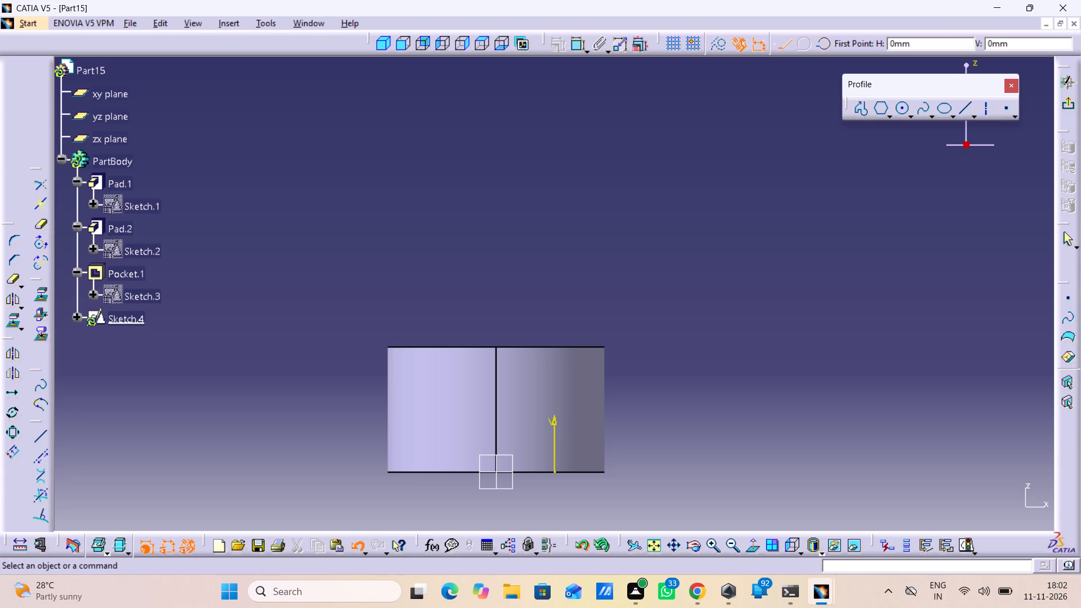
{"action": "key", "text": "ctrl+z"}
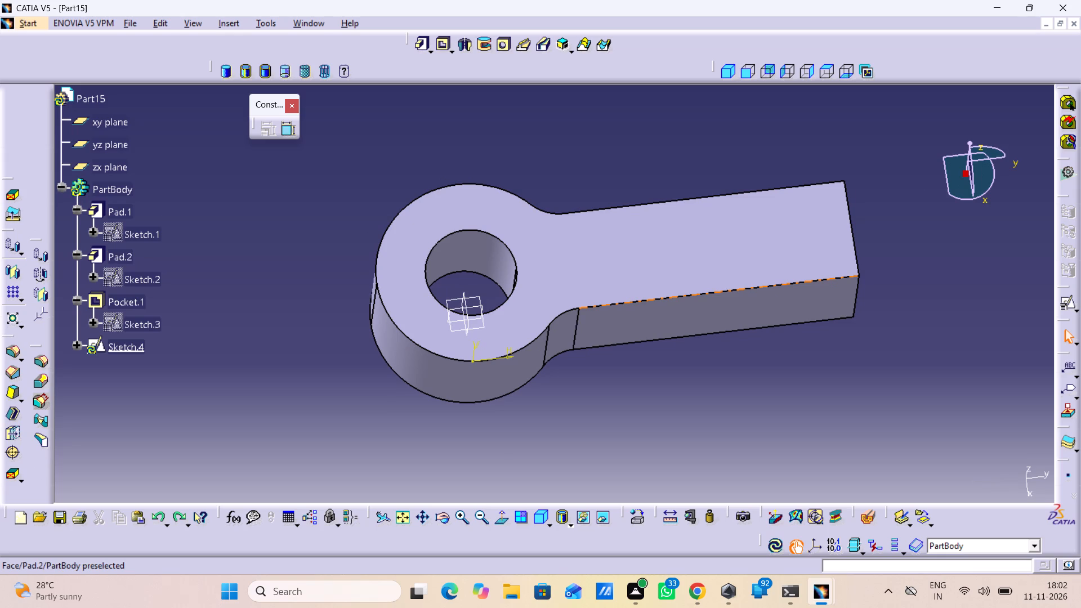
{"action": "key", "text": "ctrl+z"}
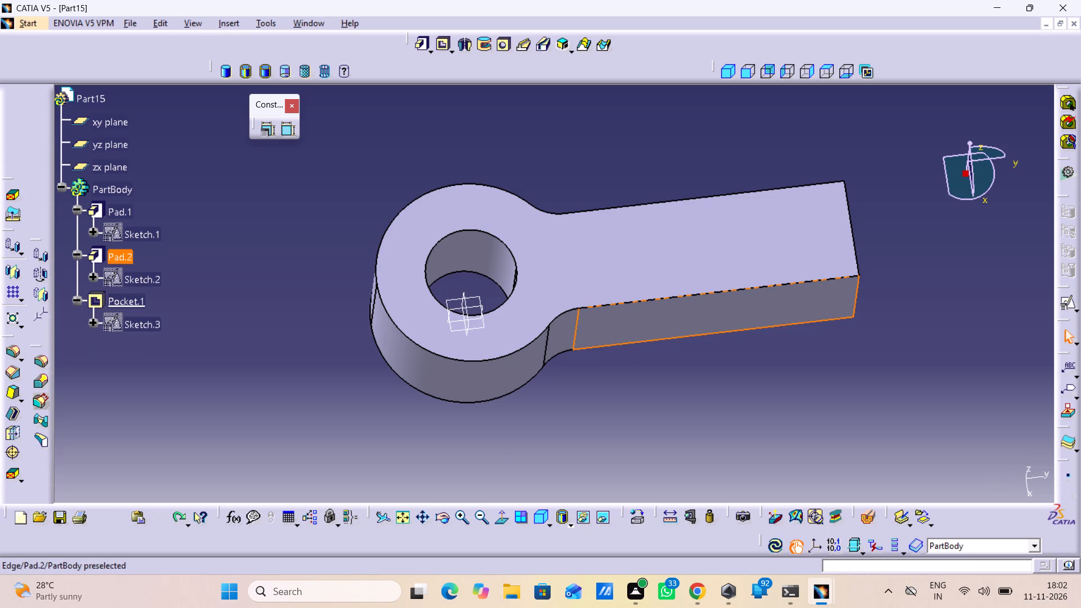
Create a positioned sketch on the arm's long flat side face, keeping the implicit origin and orientation.
{"action": "left_click", "coordinate": [1062, 301]}
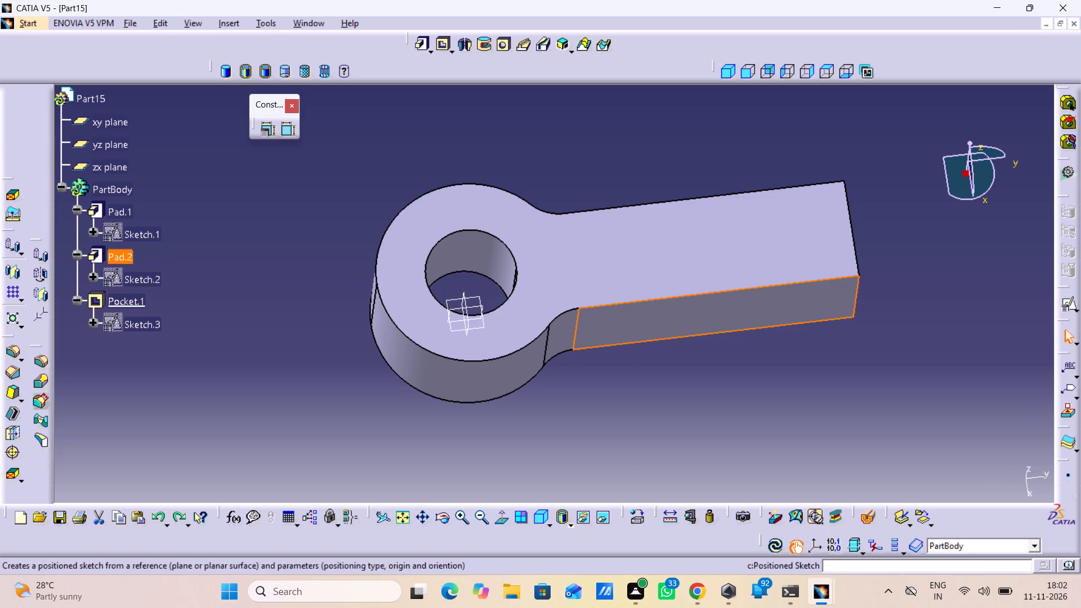
{"action": "left_click", "coordinate": [954, 479]}
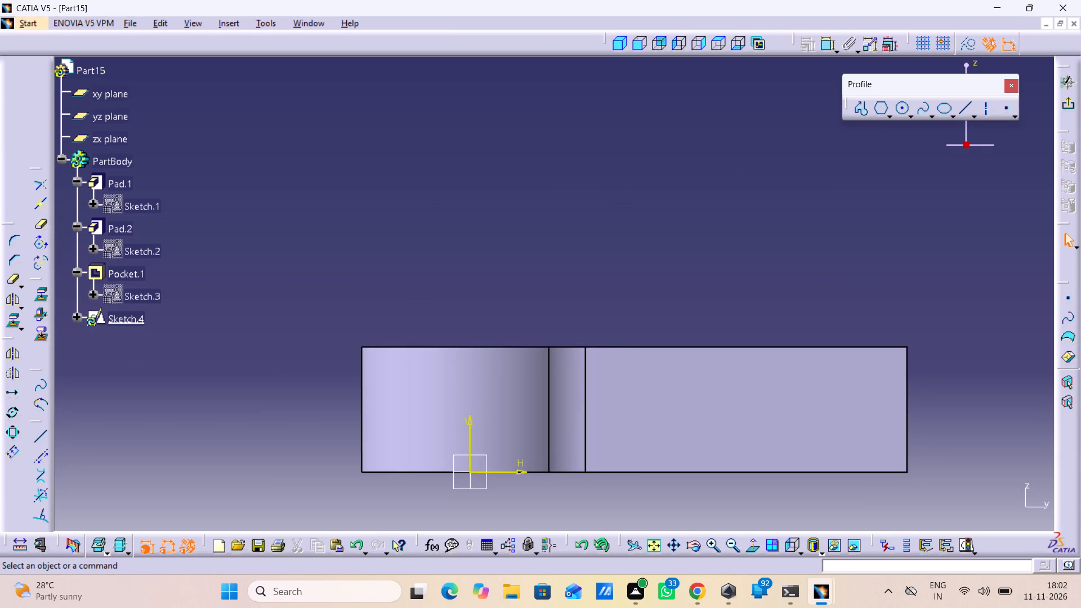
Start a Profile in the new sketch, near the upper corner of the arm's free end.
{"action": "left_click", "coordinate": [861, 113]}
{"action": "left_click_drag", "start_coordinate": [861, 113], "coordinate": [875, 115]}
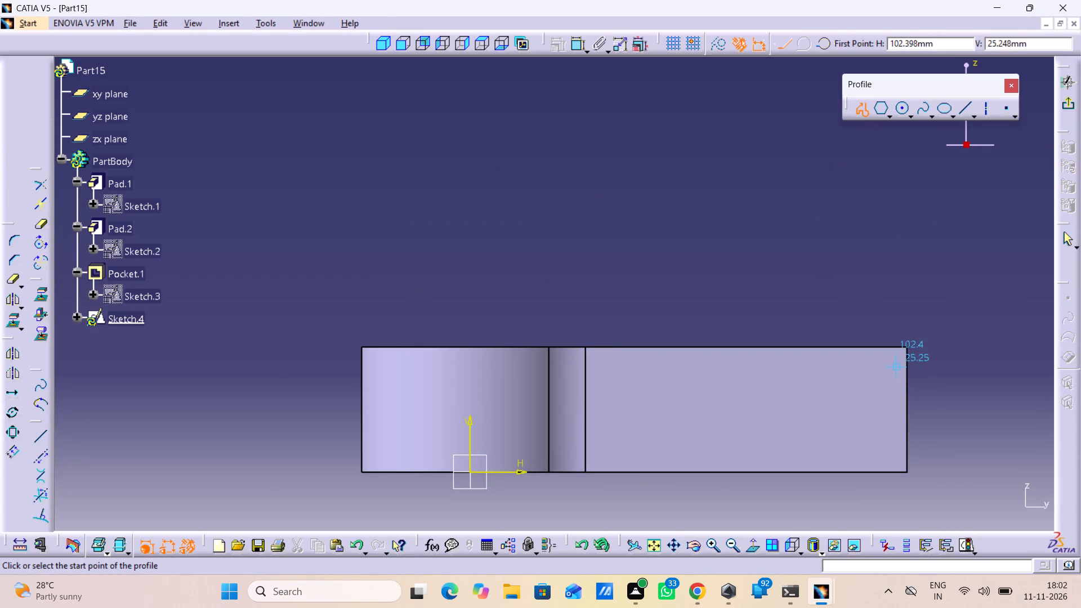
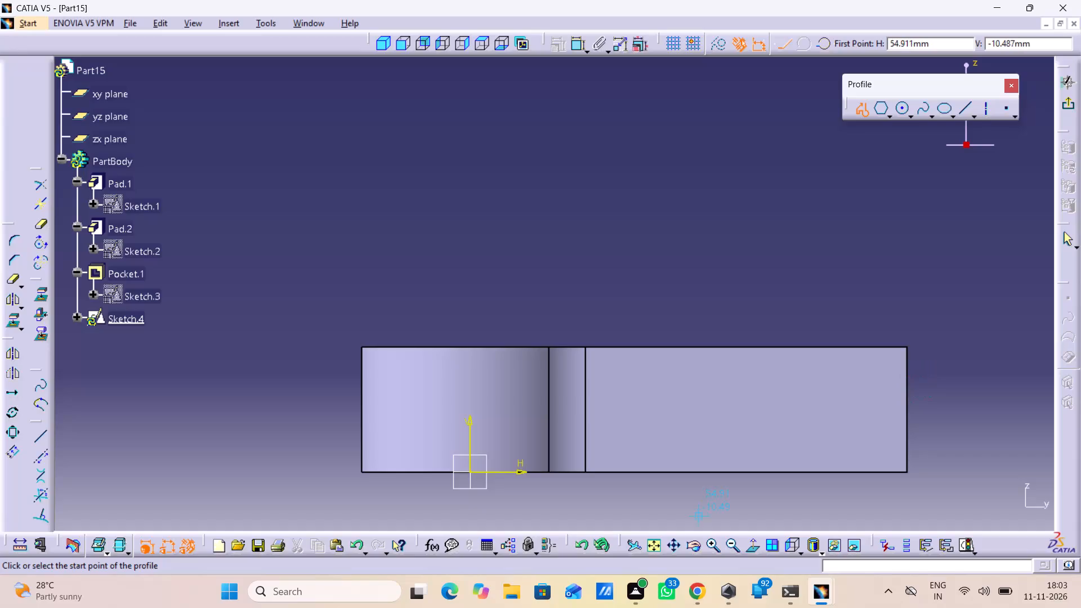
Undo the positioned sketch on the arm's side face and redo the head's 25 mm hole pocket.
{"action": "key", "text": "ctrl+z"}
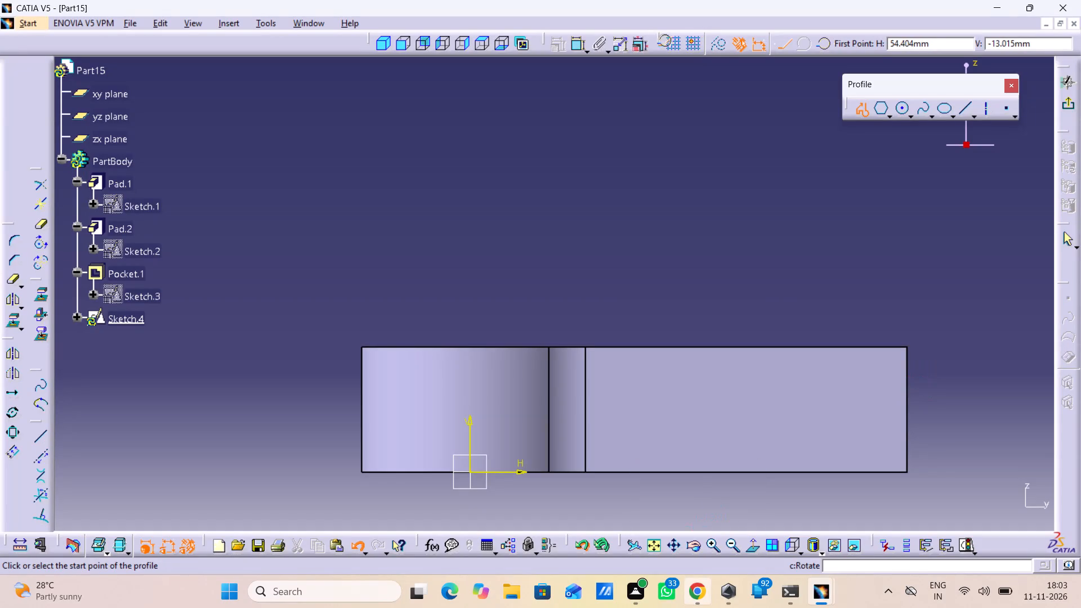
{"action": "key", "text": "ctrl+z"}
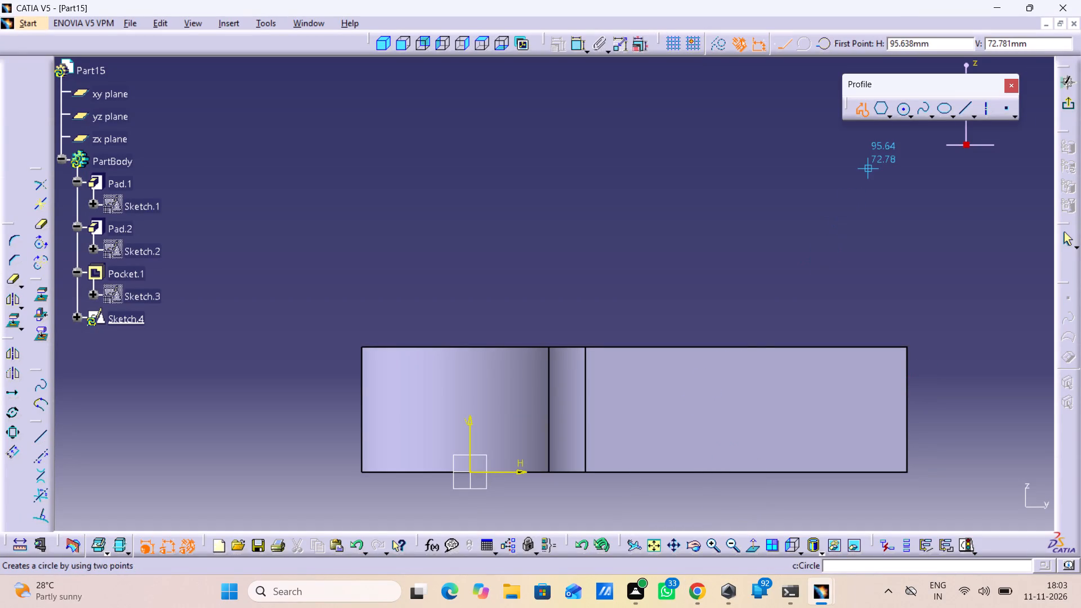
{"action": "left_click", "coordinate": [867, 112]}
{"action": "key", "text": "ctrl+z"}
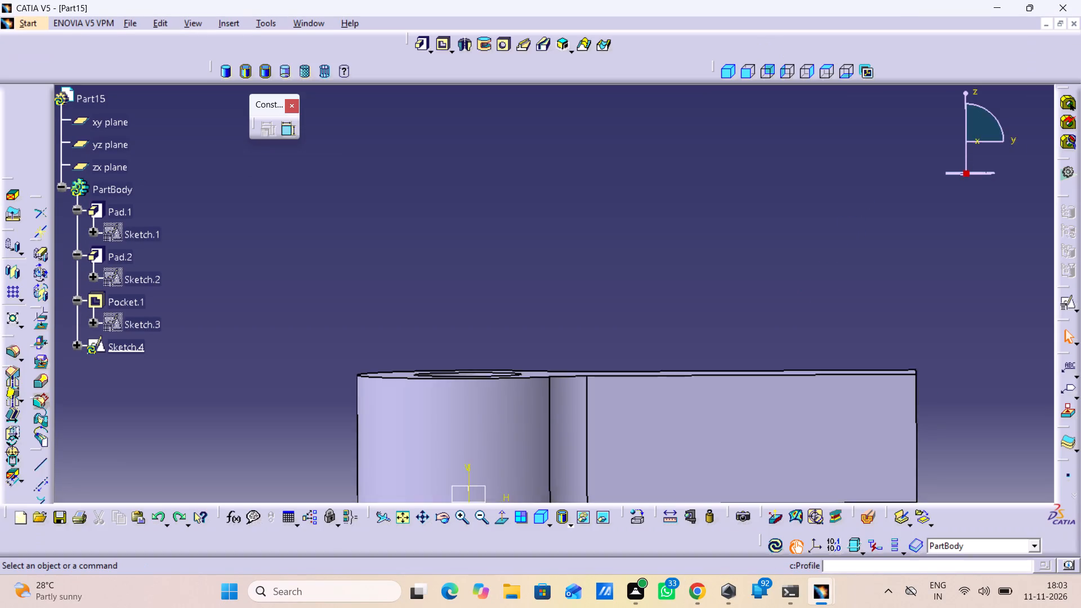
{"action": "key", "text": "ctrl+z"}
{"action": "key", "text": "ctrl+z"}
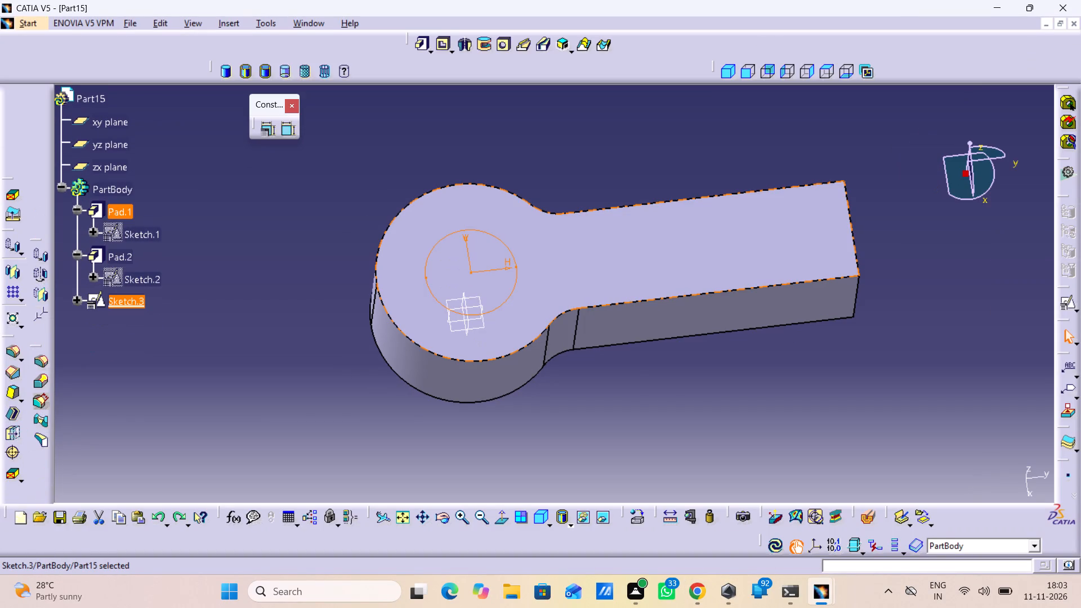
{"action": "key", "text": "ctrl+y"}
{"action": "left_click", "coordinate": [890, 235]}
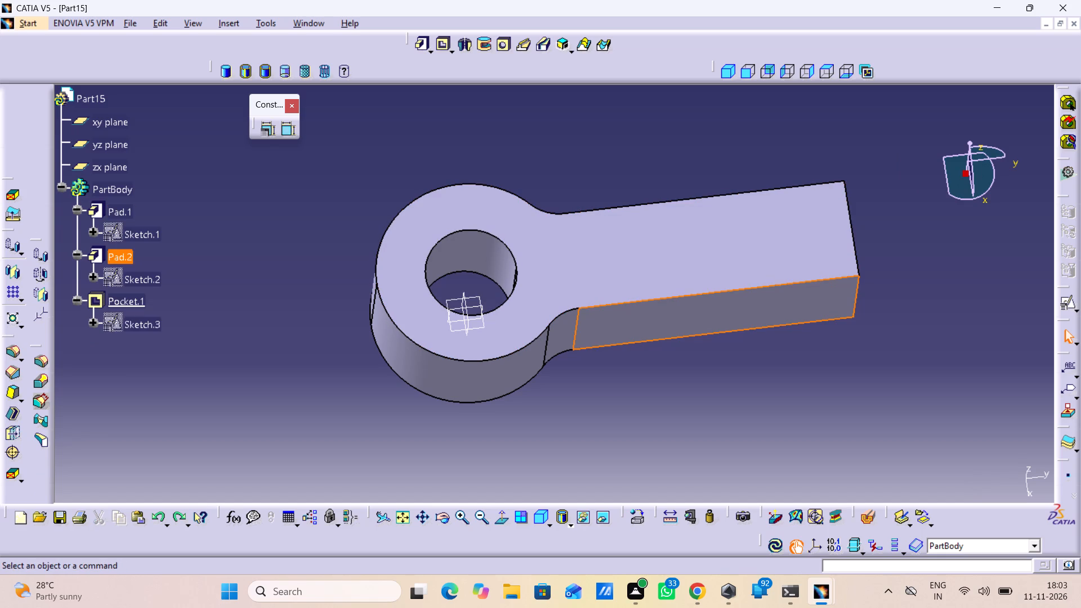
Create a positioned sketch on the arm's free-end face, keeping the implicit origin and orientation.
{"action": "middle_click_drag", "start_coordinate": [938, 231], "coordinate": [567, 325]}
{"action": "right_click_drag", "start_coordinate": [940, 233], "coordinate": [567, 325]}
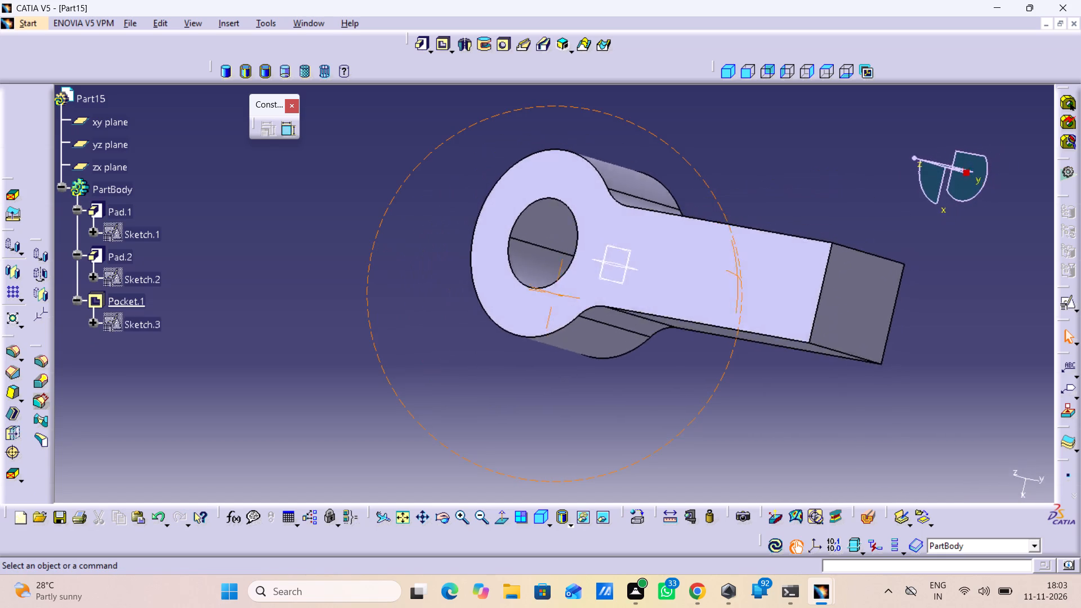
{"action": "right_click_drag", "start_coordinate": [567, 325], "coordinate": [618, 306]}
{"action": "middle_click_drag", "start_coordinate": [567, 325], "coordinate": [618, 306]}
{"action": "left_click", "coordinate": [883, 275]}
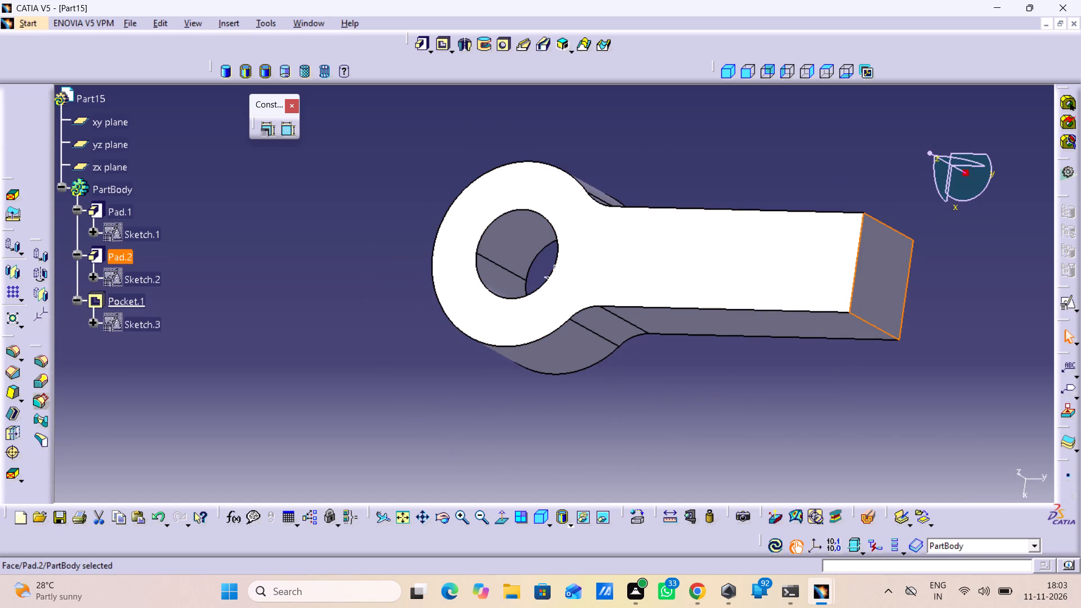
{"action": "left_click", "coordinate": [1071, 300]}
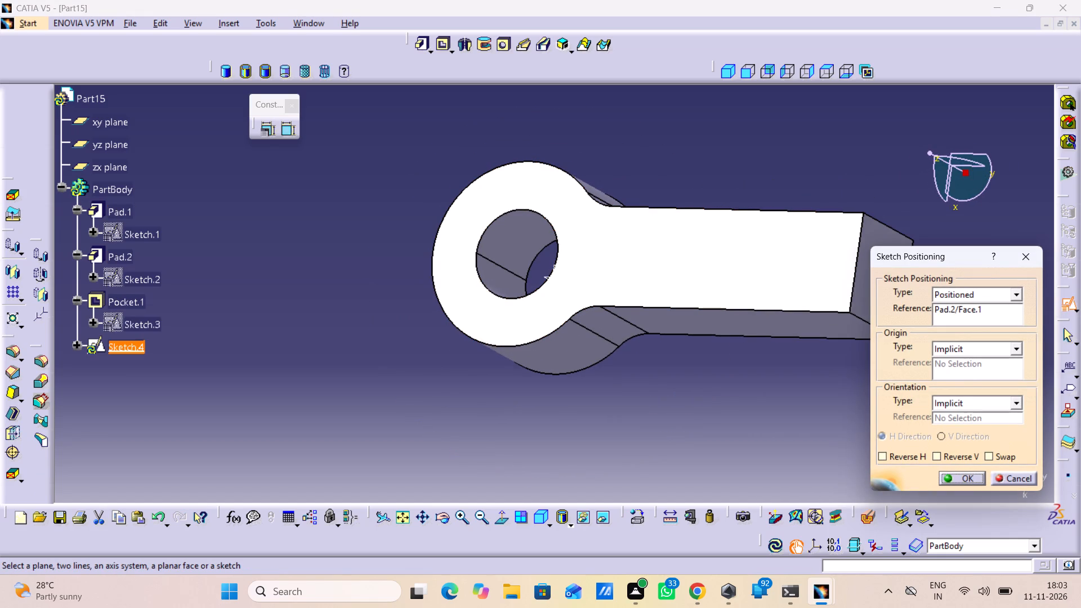
{"action": "middle_click_drag", "start_coordinate": [879, 419], "coordinate": [636, 433]}
{"action": "right_click_drag", "start_coordinate": [682, 316], "coordinate": [664, 316]}
{"action": "middle_click_drag", "start_coordinate": [682, 316], "coordinate": [664, 316]}
{"action": "left_click", "coordinate": [602, 362]}
{"action": "middle_click_drag", "start_coordinate": [703, 373], "coordinate": [611, 375]}
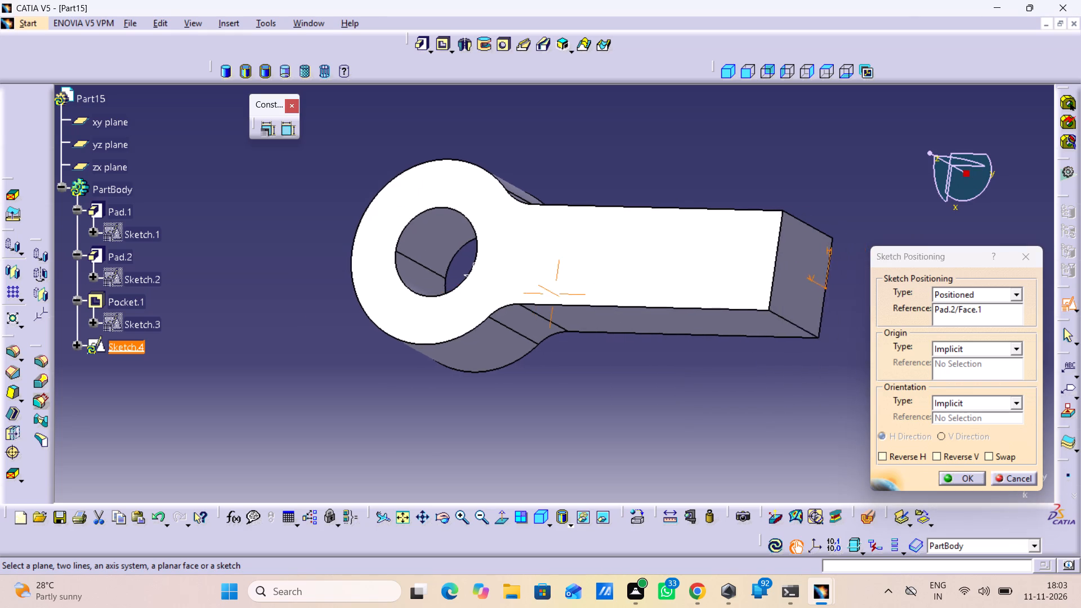
{"action": "middle_click_drag", "start_coordinate": [611, 375], "coordinate": [505, 385]}
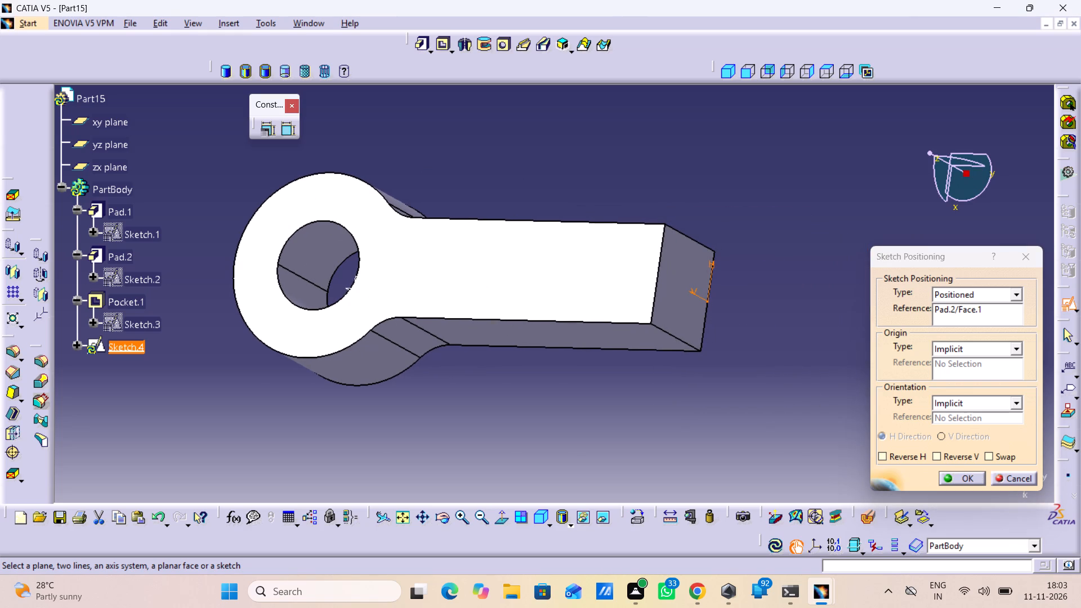
{"action": "middle_click_drag", "start_coordinate": [788, 227], "coordinate": [795, 233]}
{"action": "right_click_drag", "start_coordinate": [790, 223], "coordinate": [795, 233]}
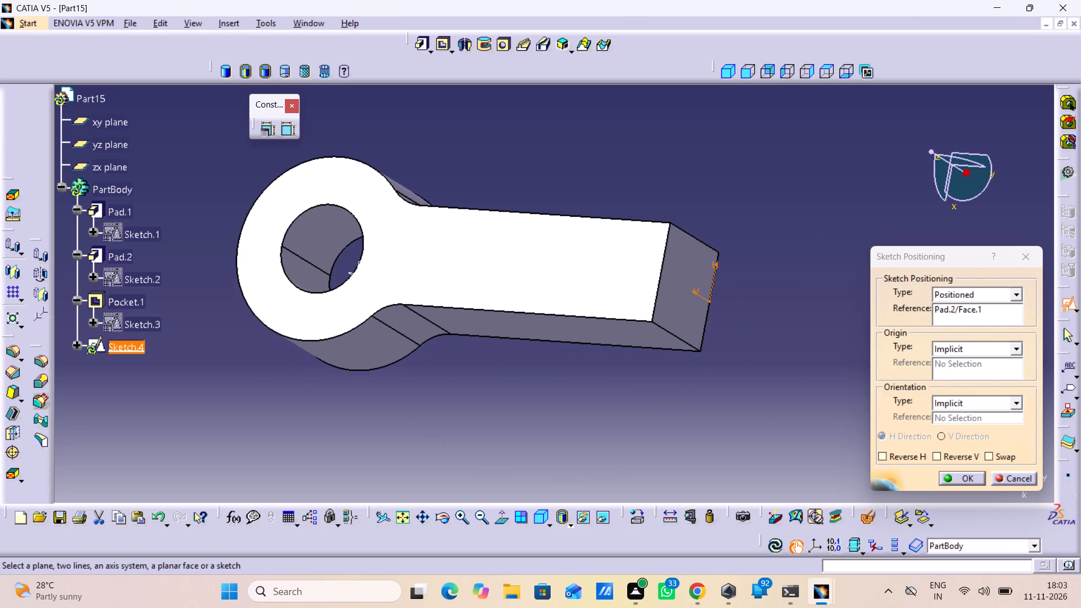
{"action": "left_click", "coordinate": [546, 517]}
{"action": "left_click", "coordinate": [535, 516]}
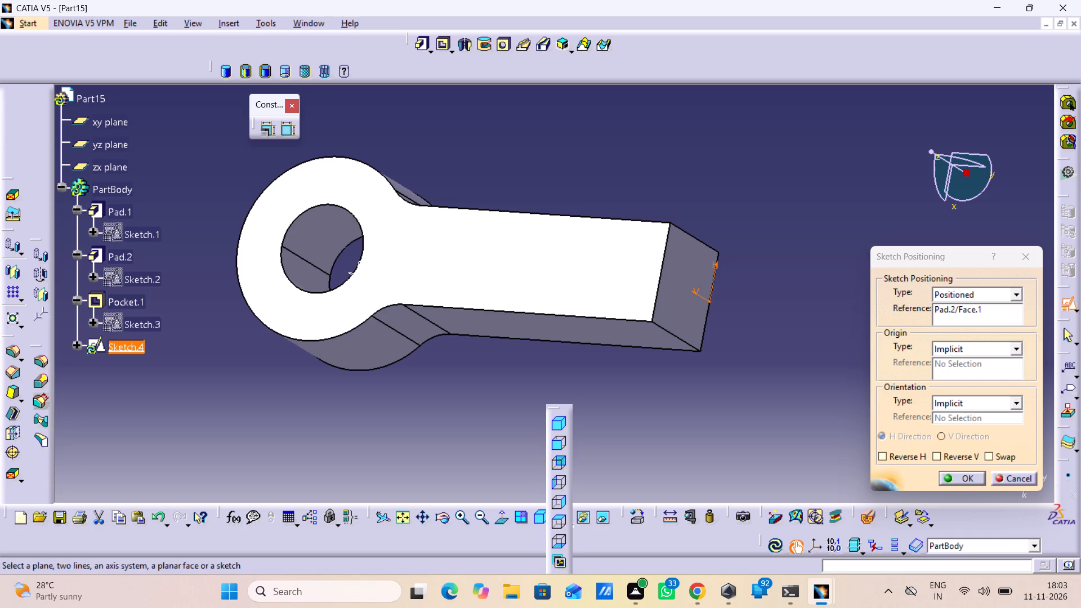
{"action": "left_click", "coordinate": [537, 517]}
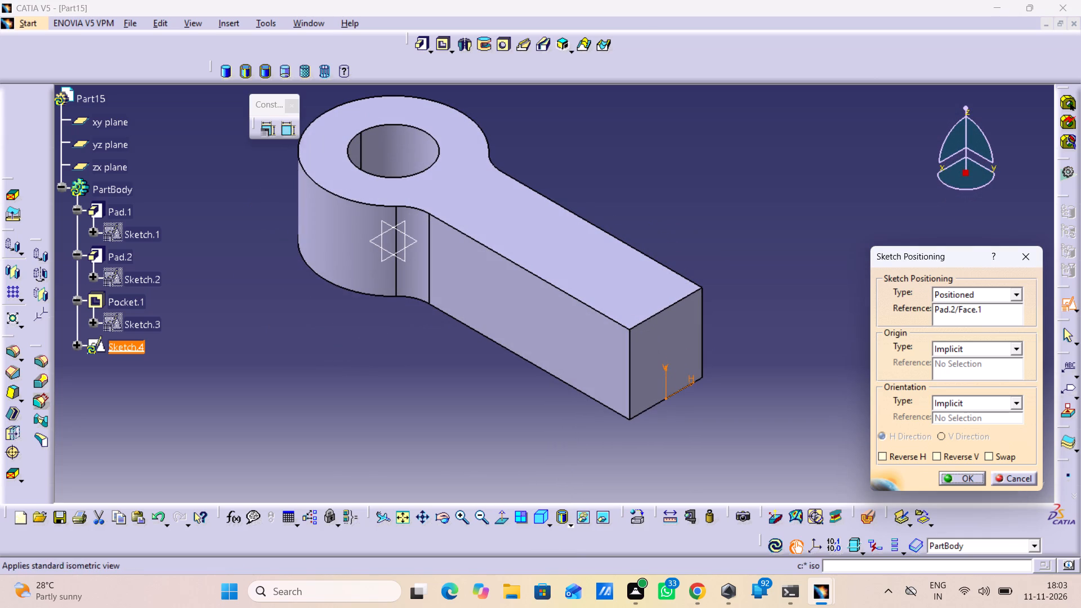
{"action": "left_click", "coordinate": [968, 479]}
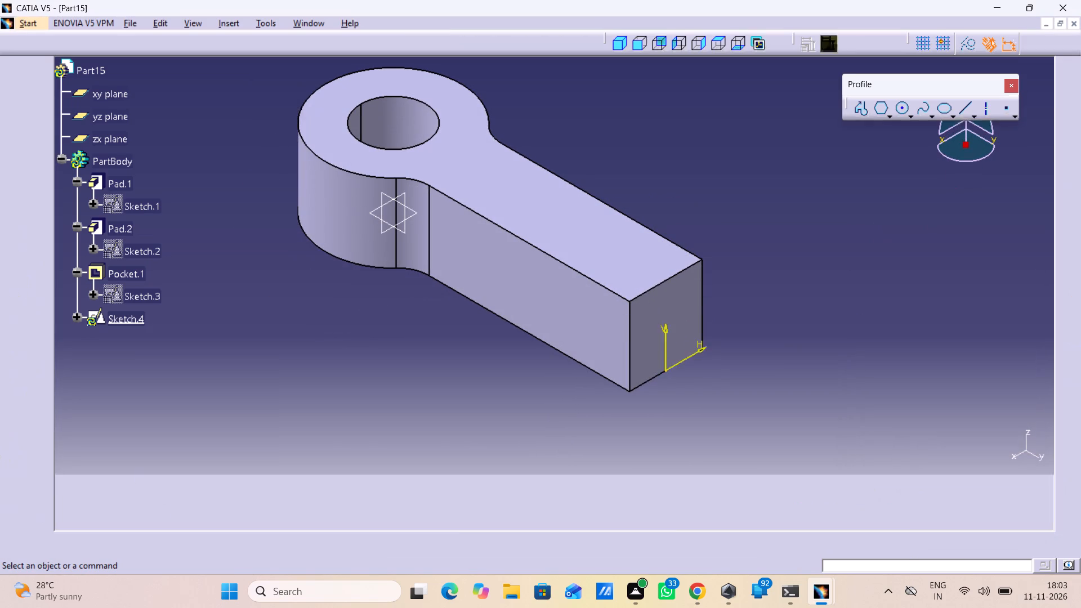
Sketch a circle about 22 mm in diameter near the middle of the end face, centred on the V axis.
{"action": "middle_click_drag", "start_coordinate": [650, 341], "coordinate": [511, 104]}
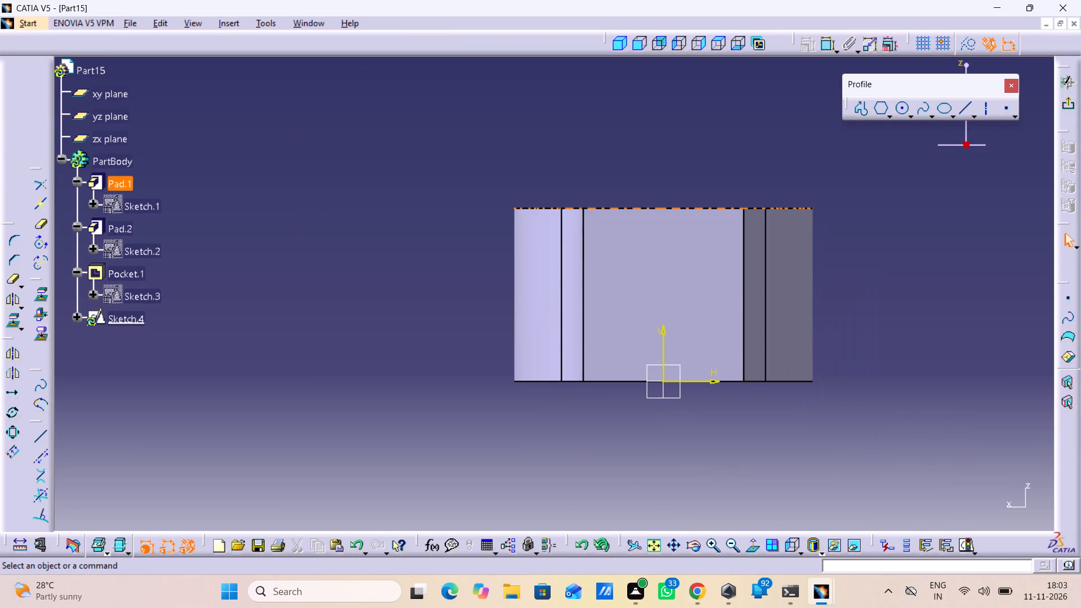
{"action": "left_click", "coordinate": [906, 111]}
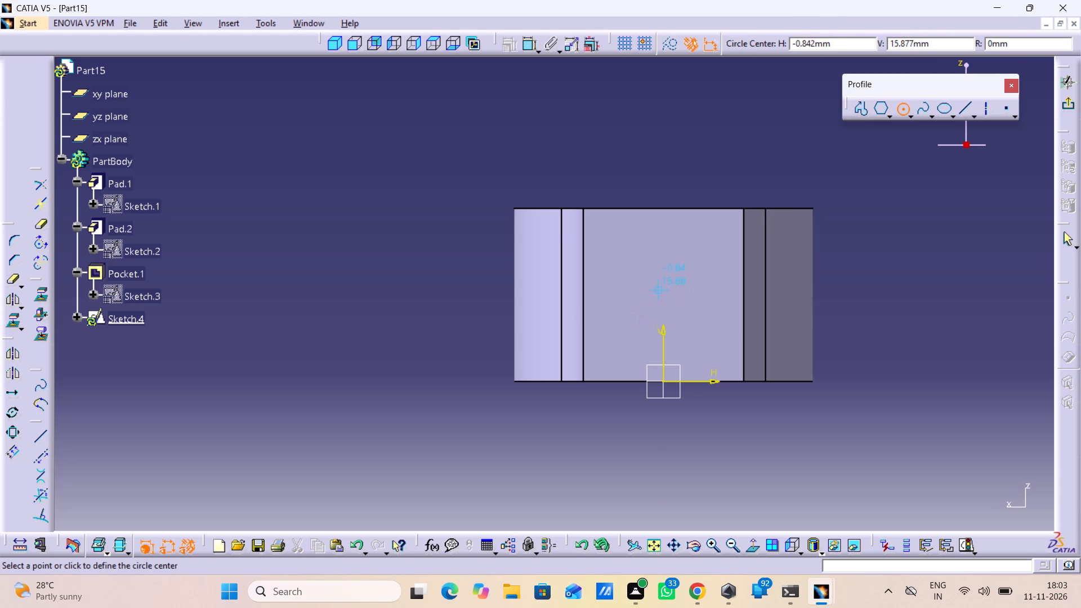
{"action": "left_click_drag", "start_coordinate": [664, 298], "coordinate": [664, 303]}
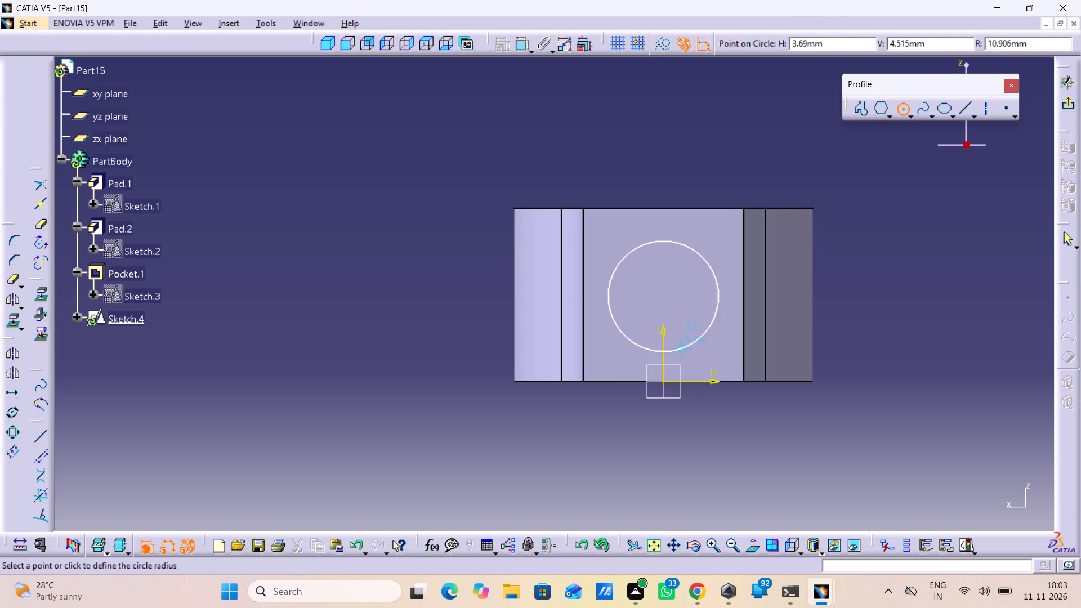
{"action": "left_click", "coordinate": [685, 355]}
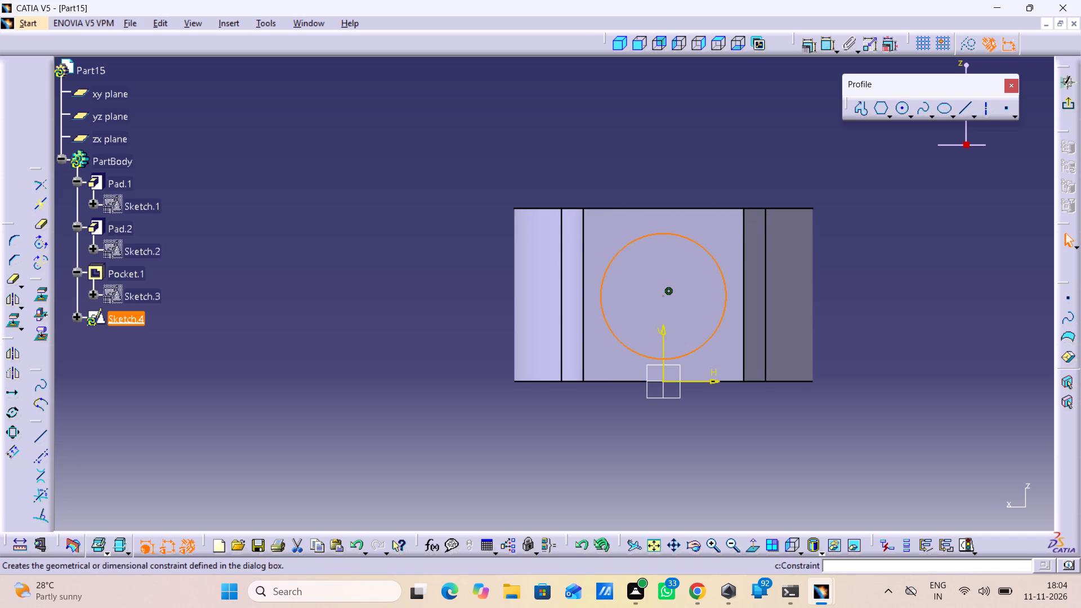
Dimension the circle's diameter and set it to 25 mm.
{"action": "left_click", "coordinate": [827, 38]}
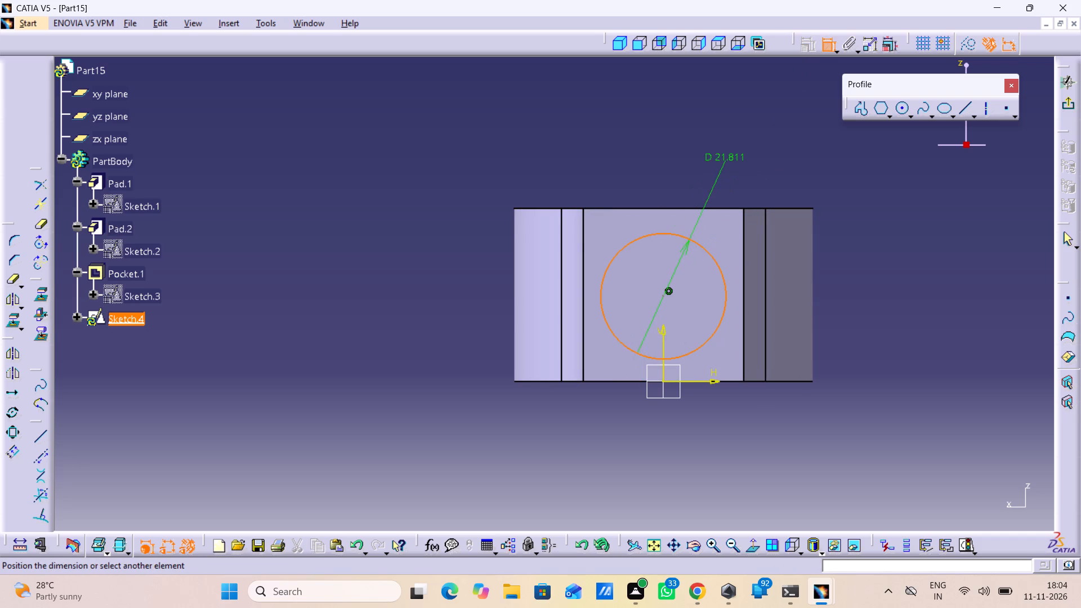
{"action": "left_click", "coordinate": [726, 160]}
{"action": "double_click", "coordinate": [731, 155]}
{"action": "double_click", "coordinate": [734, 154]}
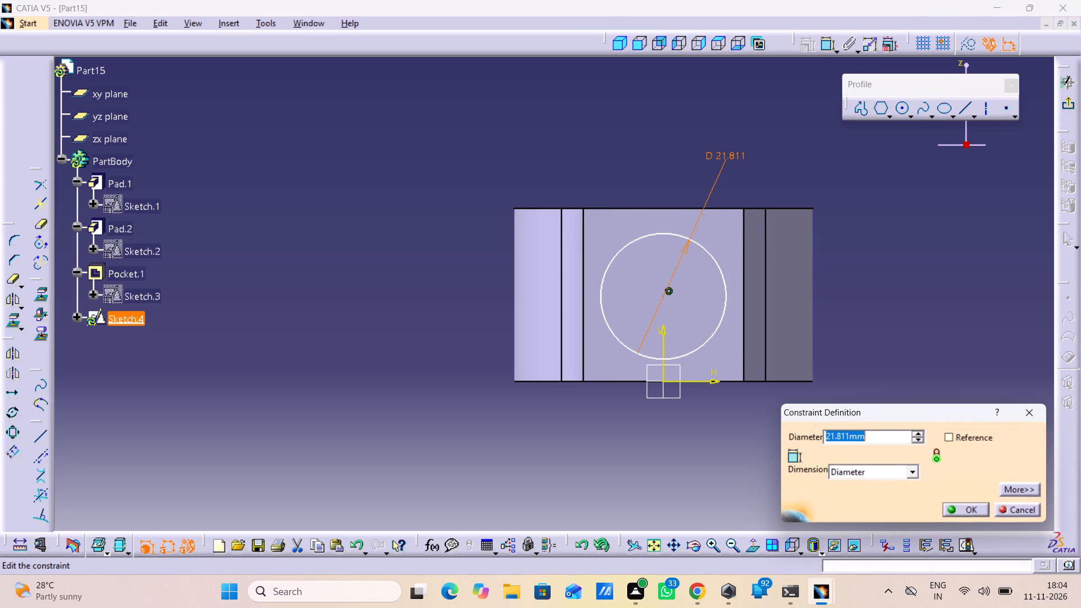
{"action": "type", "text": "25"}
{"action": "key", "text": "Return"}
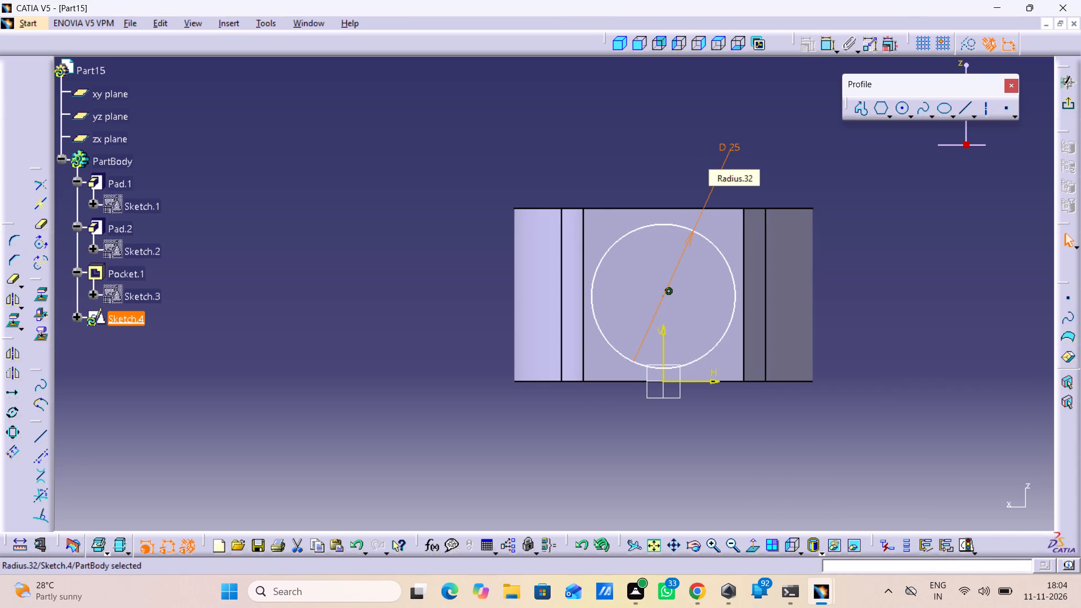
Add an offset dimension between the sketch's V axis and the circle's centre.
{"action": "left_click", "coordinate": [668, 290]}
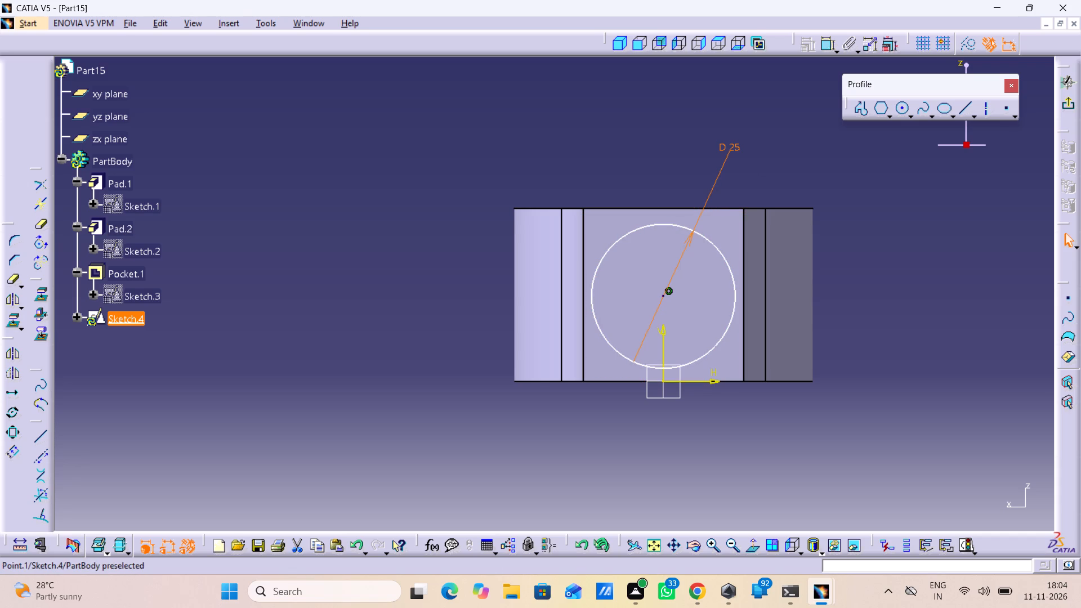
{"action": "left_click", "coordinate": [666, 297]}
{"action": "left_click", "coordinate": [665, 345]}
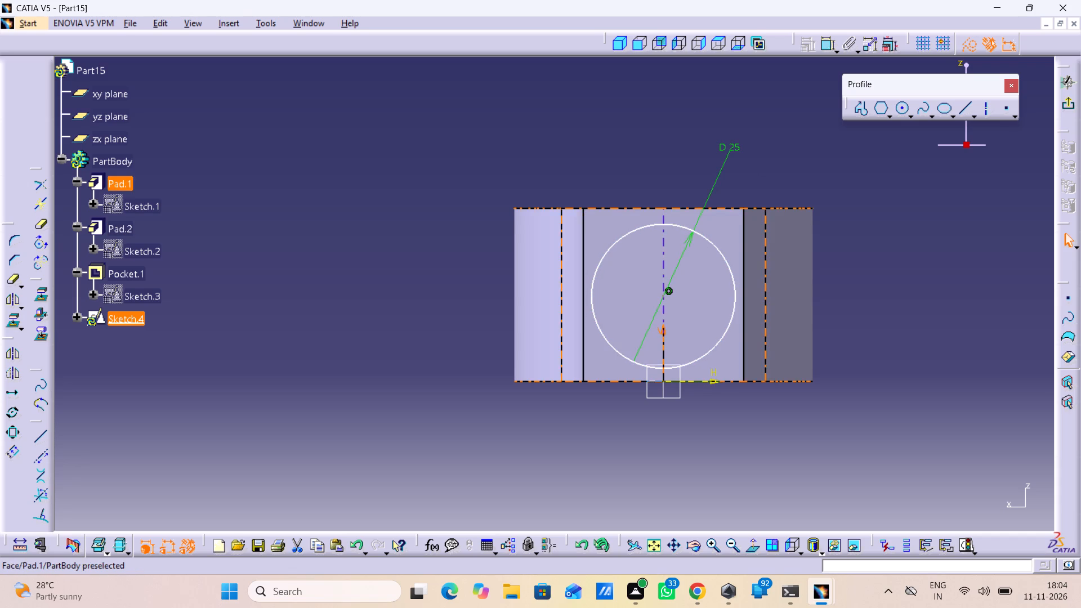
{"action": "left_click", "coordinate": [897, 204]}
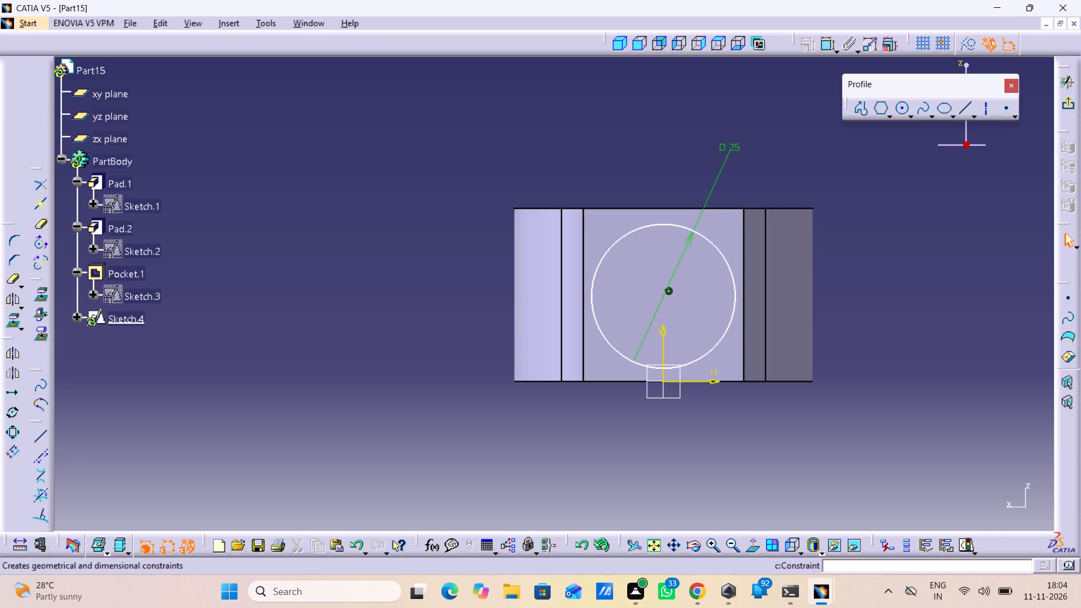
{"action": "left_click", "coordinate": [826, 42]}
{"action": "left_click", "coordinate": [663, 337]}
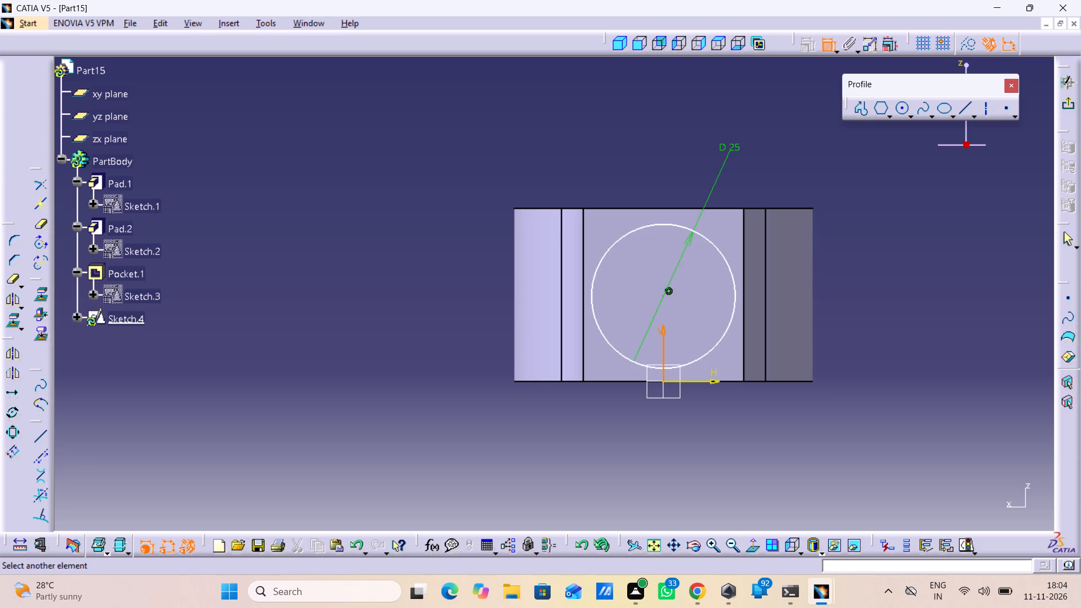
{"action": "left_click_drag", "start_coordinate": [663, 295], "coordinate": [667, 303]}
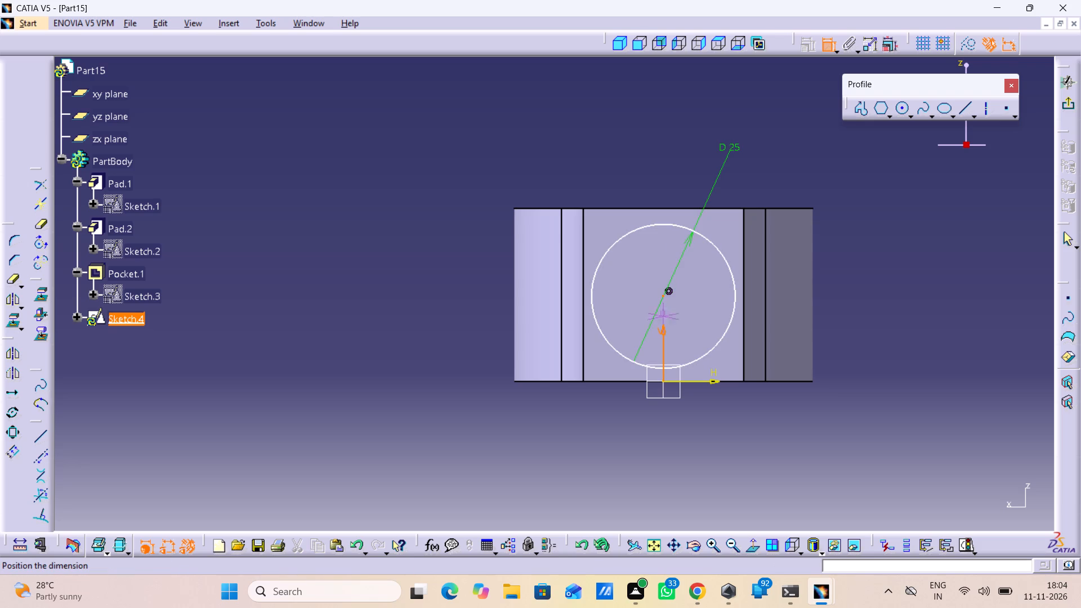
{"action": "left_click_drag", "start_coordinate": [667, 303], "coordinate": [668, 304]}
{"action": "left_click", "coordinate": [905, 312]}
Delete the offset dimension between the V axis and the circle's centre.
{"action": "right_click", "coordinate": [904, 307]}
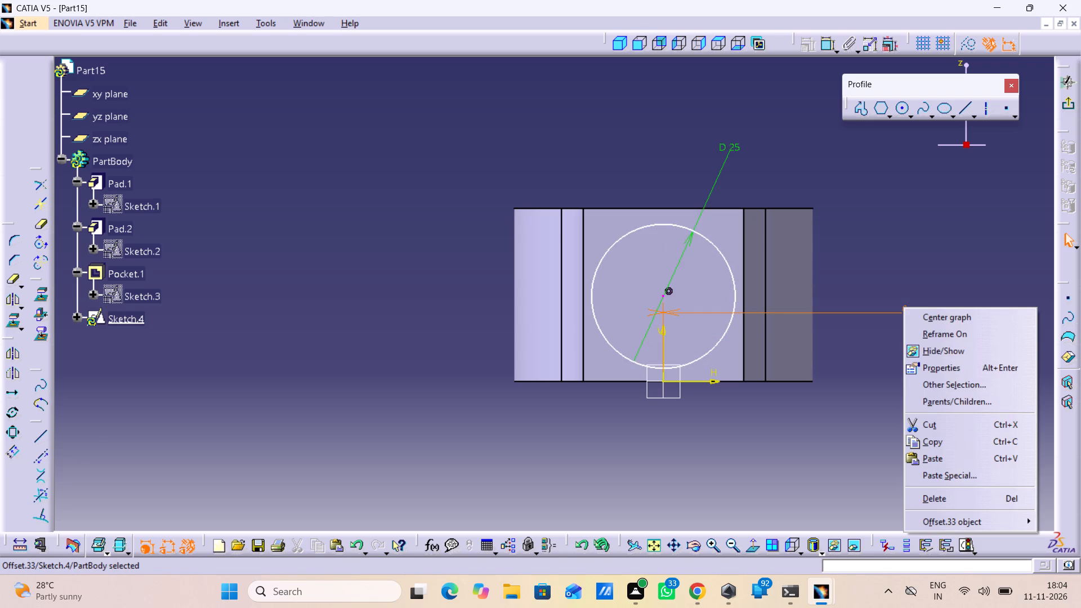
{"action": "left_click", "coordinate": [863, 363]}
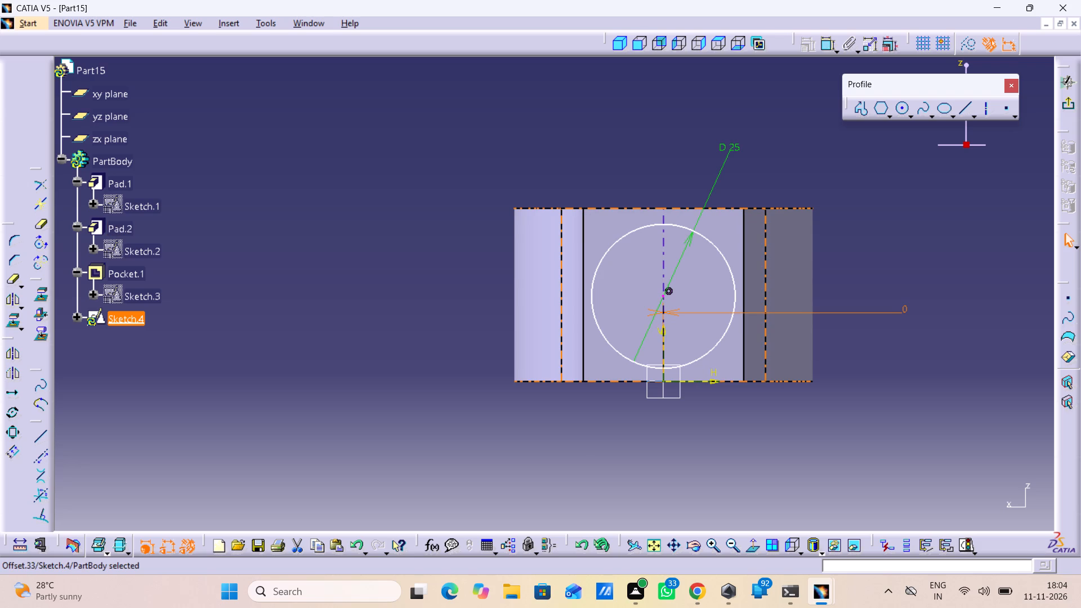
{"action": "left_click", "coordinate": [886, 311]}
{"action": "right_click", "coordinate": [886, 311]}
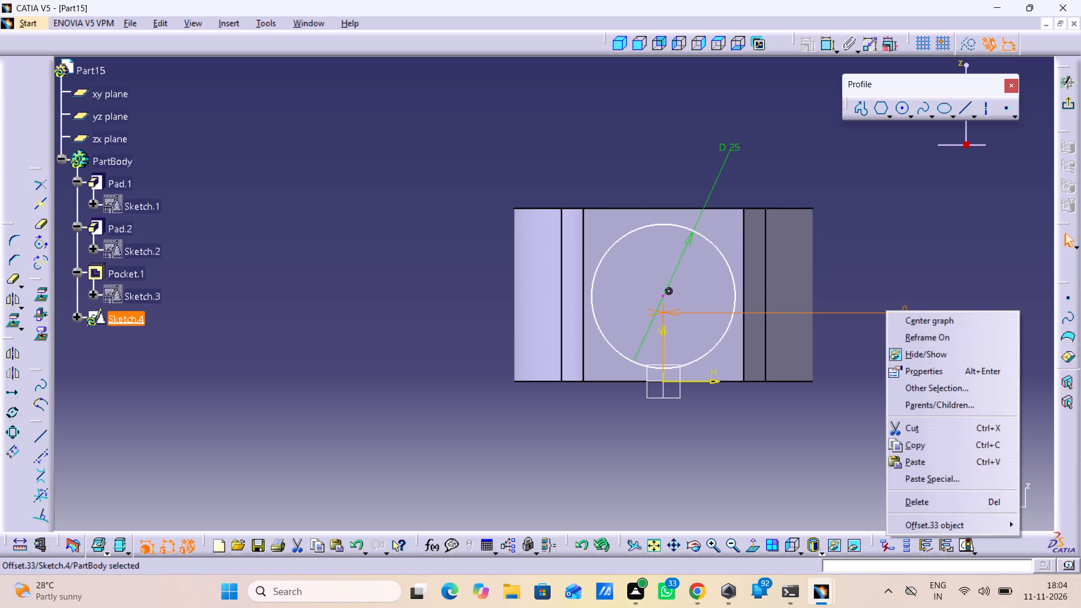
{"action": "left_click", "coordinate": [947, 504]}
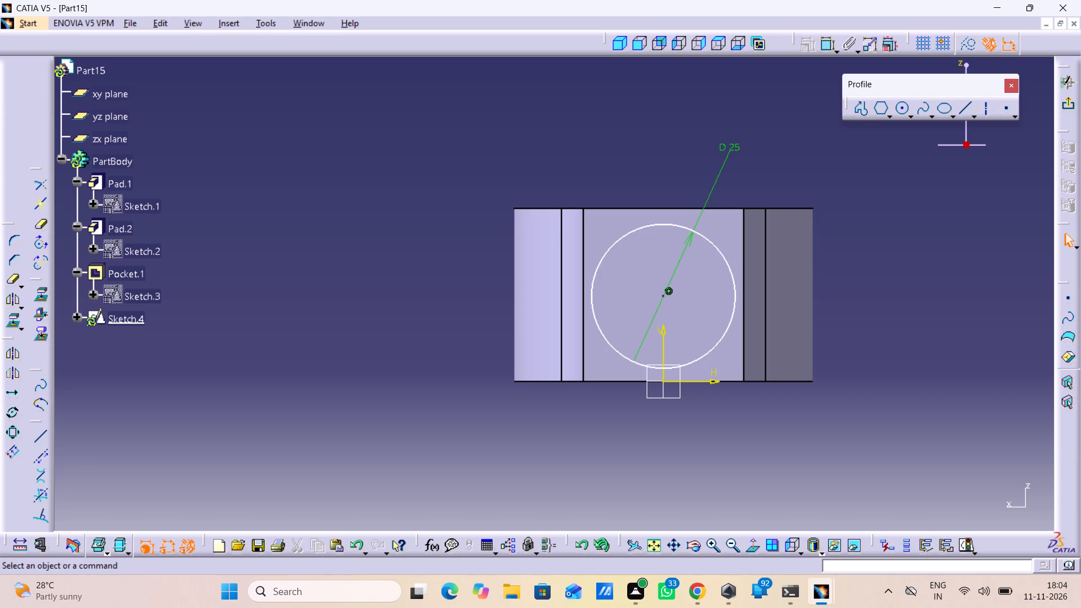
Dimension the horizontal distance from the circle's centre to the end face's vertical edge on the positive H side.
{"action": "double_click", "coordinate": [827, 43]}
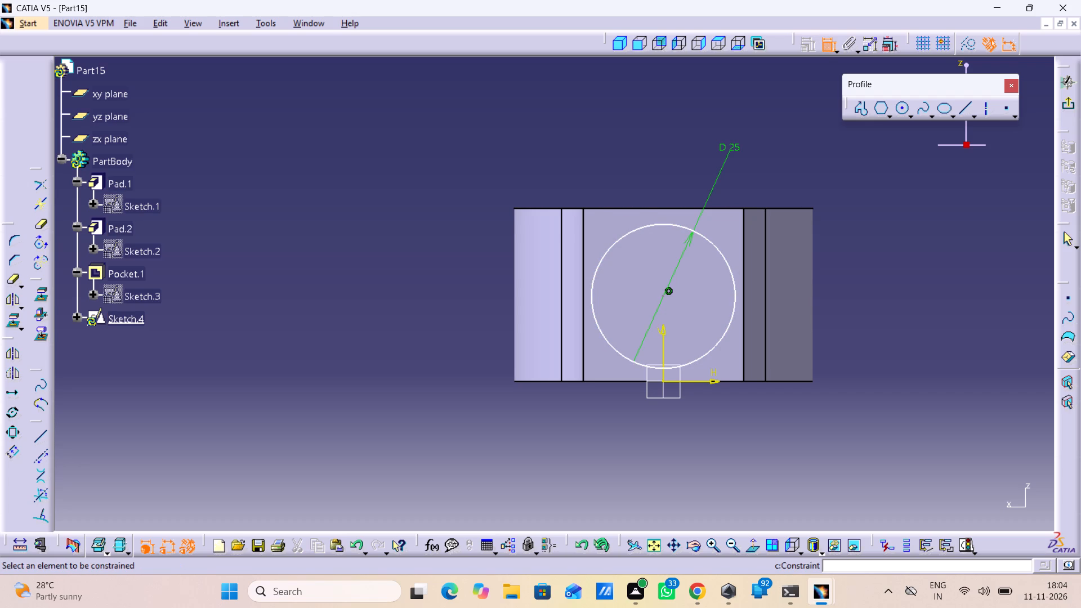
{"action": "left_click", "coordinate": [662, 296]}
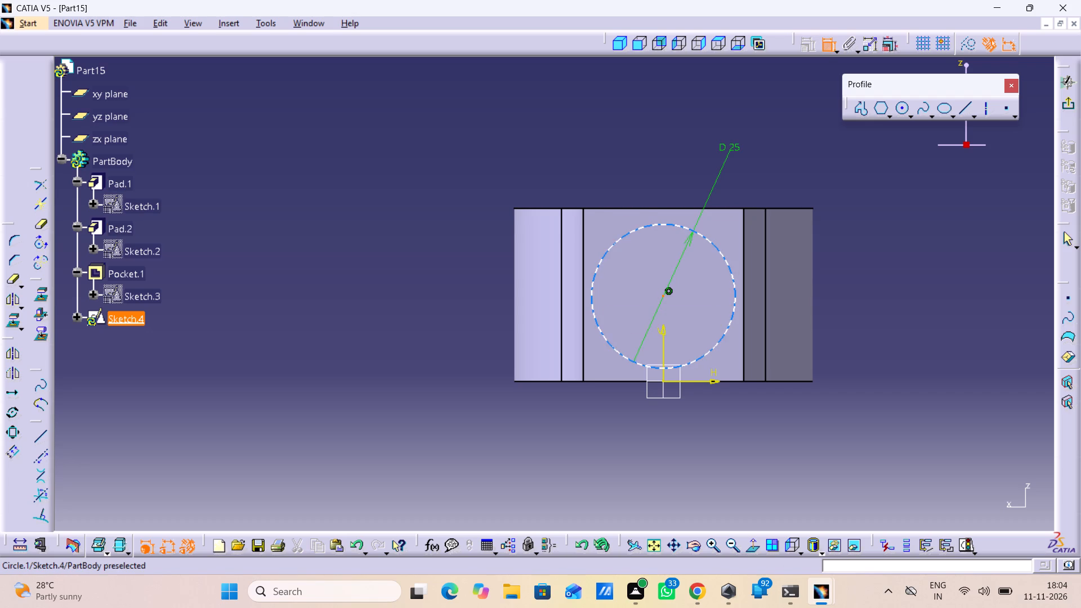
{"action": "left_click", "coordinate": [745, 283]}
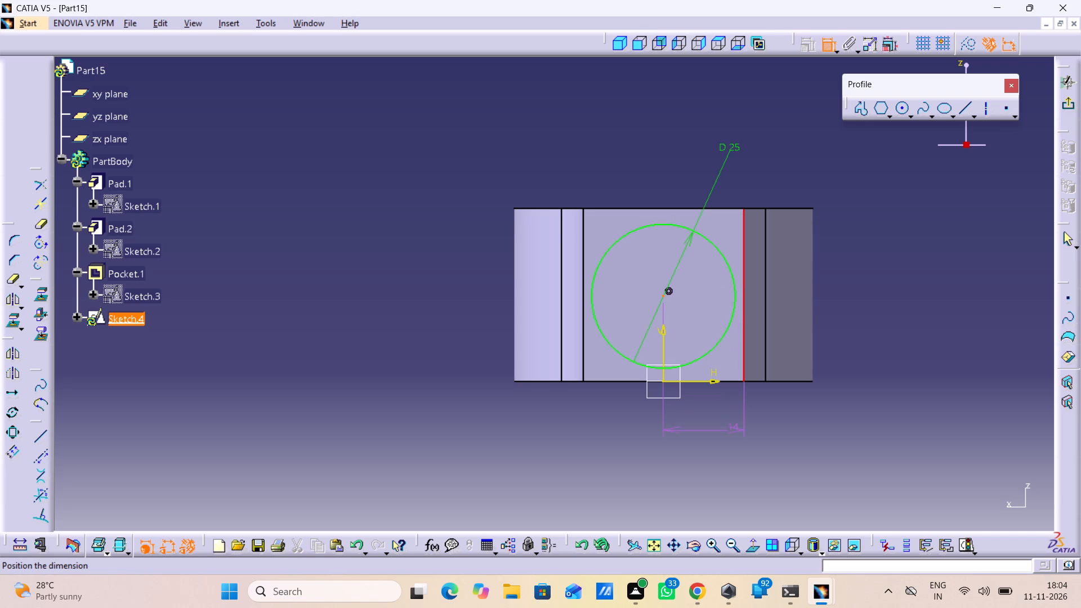
{"action": "left_click", "coordinate": [700, 445]}
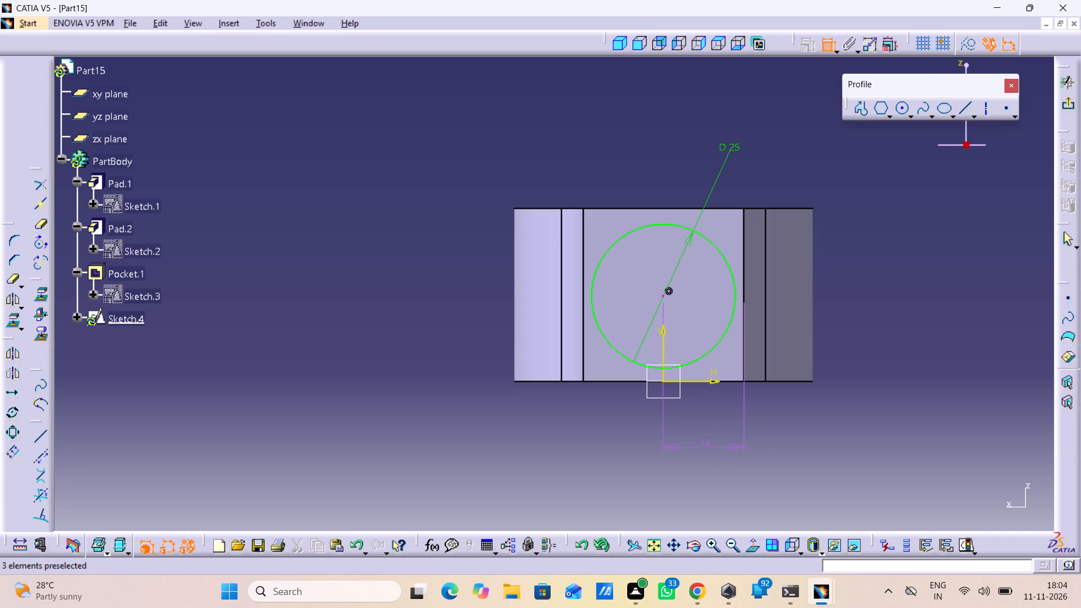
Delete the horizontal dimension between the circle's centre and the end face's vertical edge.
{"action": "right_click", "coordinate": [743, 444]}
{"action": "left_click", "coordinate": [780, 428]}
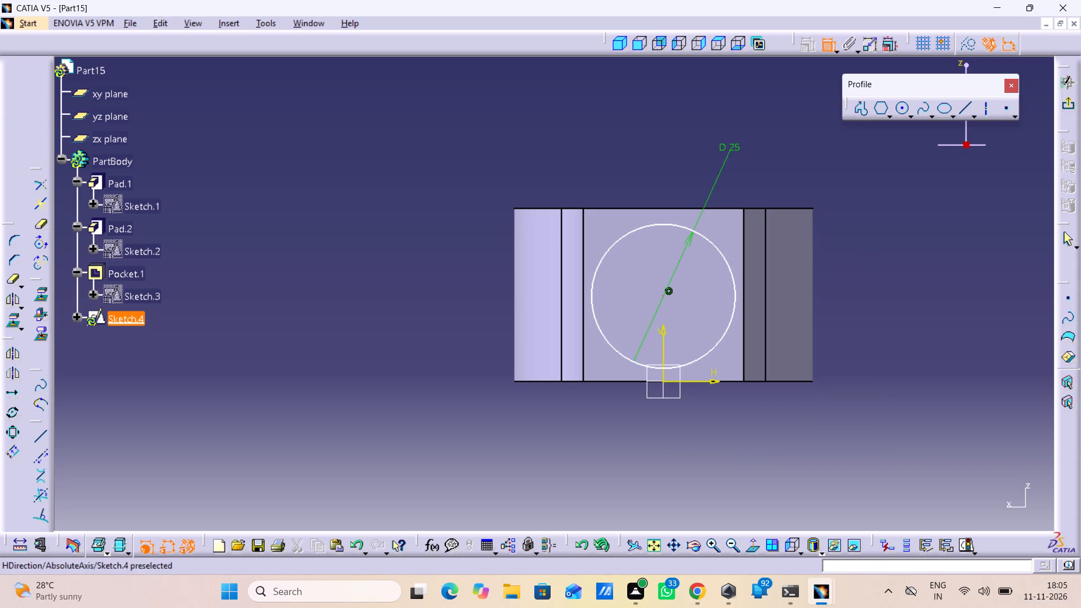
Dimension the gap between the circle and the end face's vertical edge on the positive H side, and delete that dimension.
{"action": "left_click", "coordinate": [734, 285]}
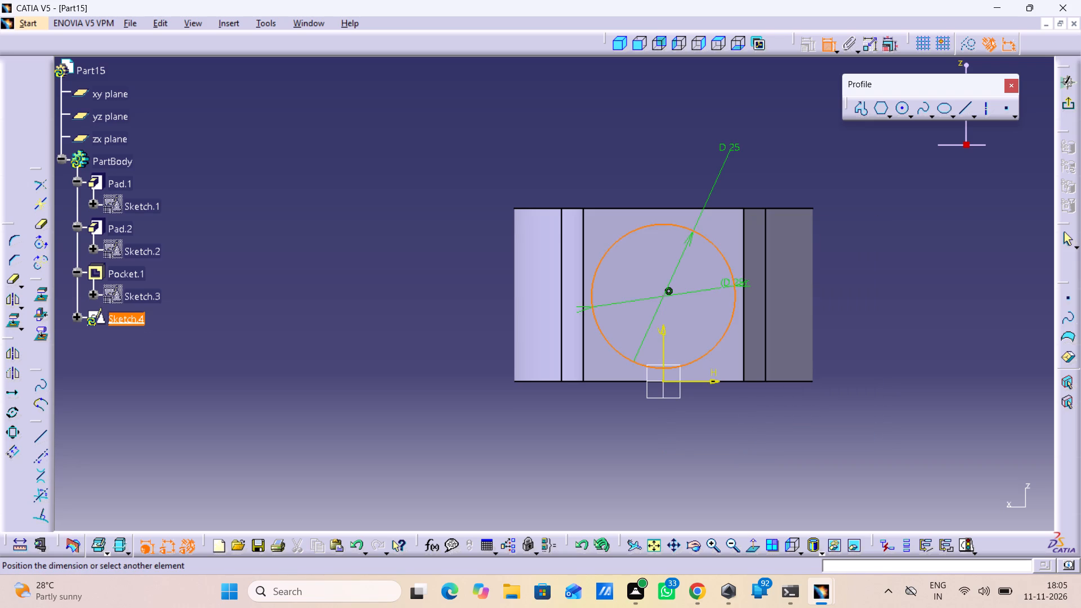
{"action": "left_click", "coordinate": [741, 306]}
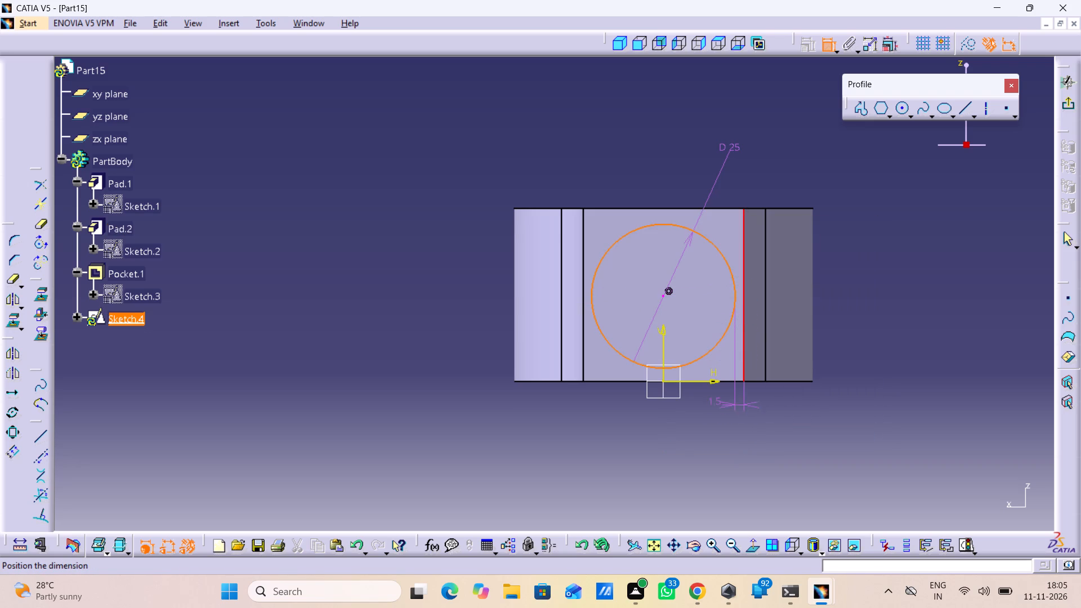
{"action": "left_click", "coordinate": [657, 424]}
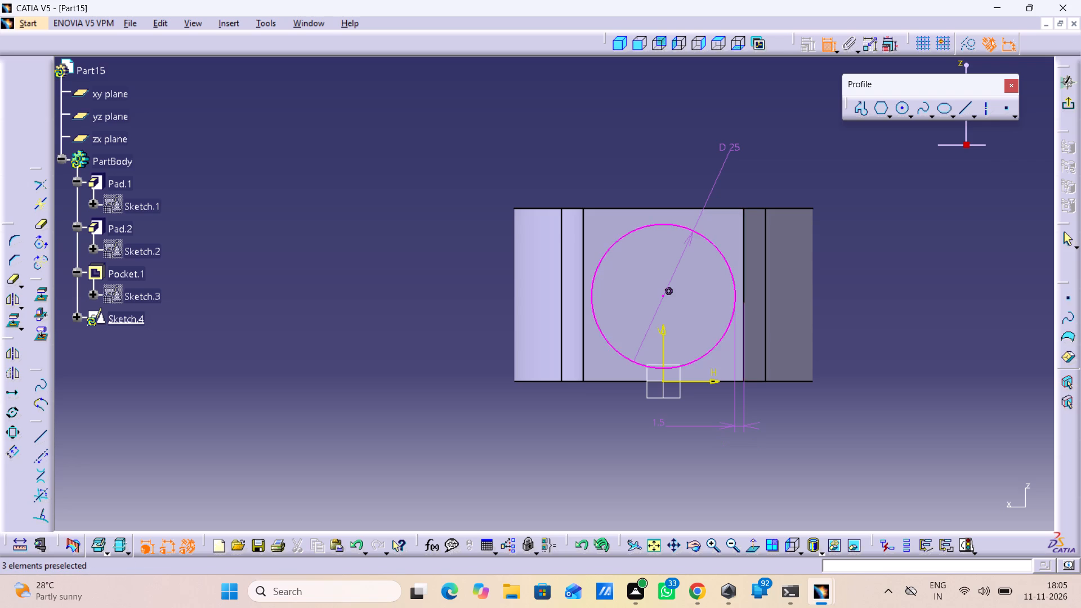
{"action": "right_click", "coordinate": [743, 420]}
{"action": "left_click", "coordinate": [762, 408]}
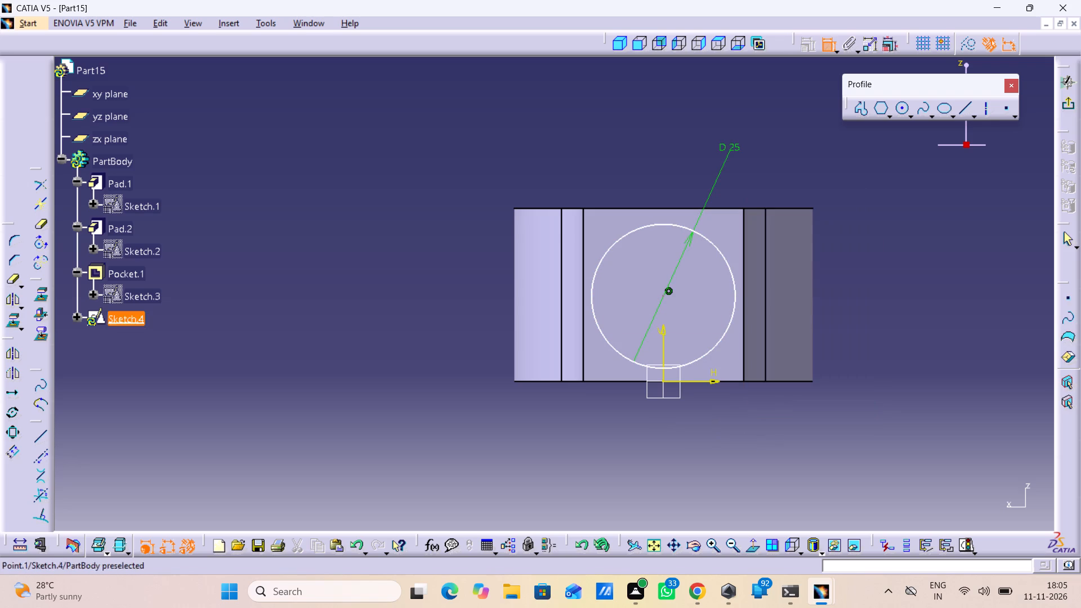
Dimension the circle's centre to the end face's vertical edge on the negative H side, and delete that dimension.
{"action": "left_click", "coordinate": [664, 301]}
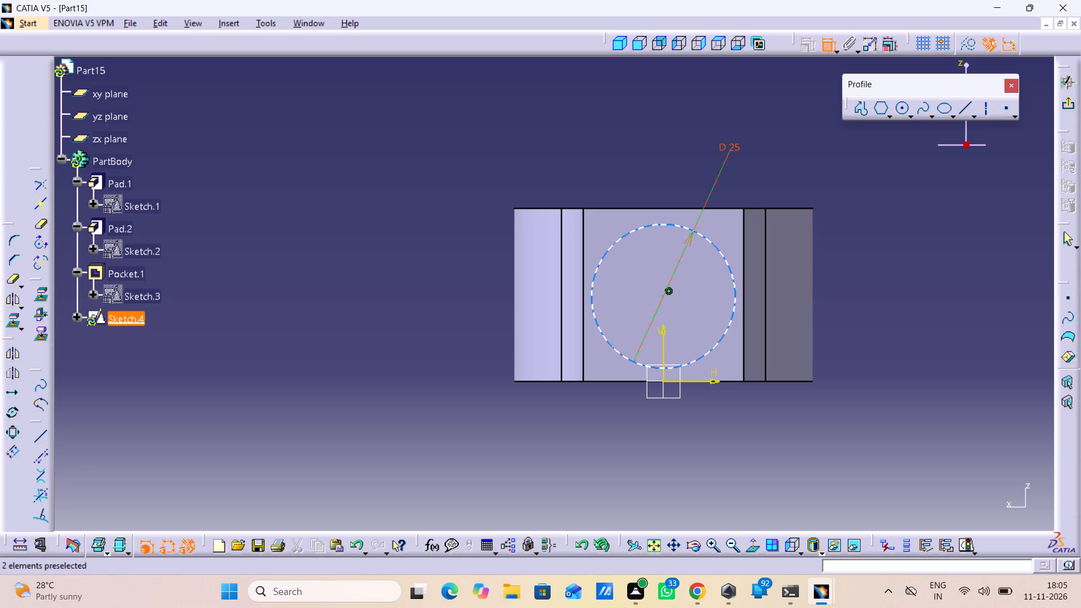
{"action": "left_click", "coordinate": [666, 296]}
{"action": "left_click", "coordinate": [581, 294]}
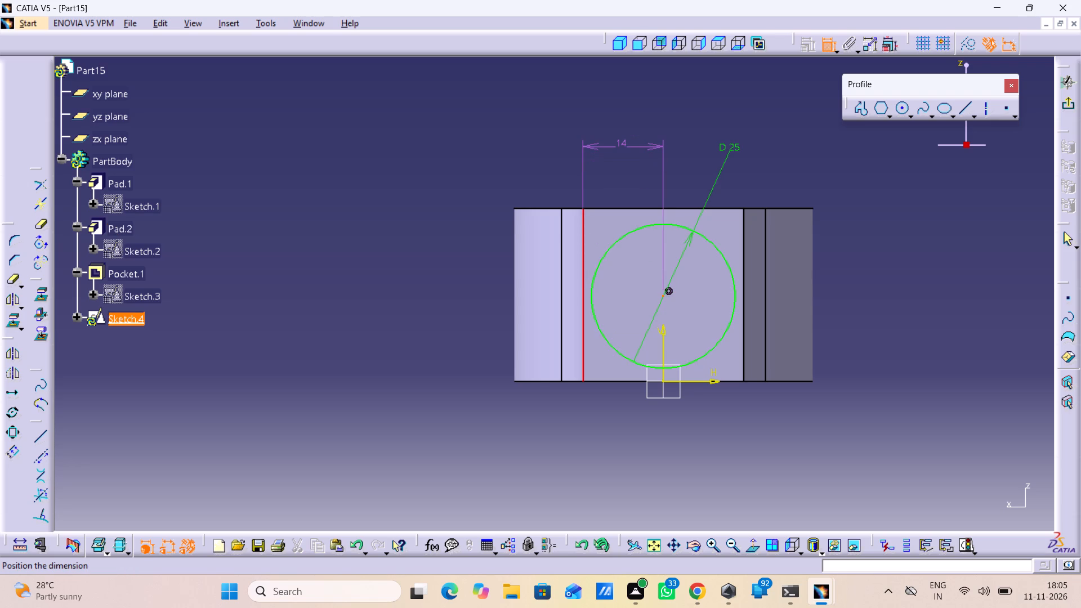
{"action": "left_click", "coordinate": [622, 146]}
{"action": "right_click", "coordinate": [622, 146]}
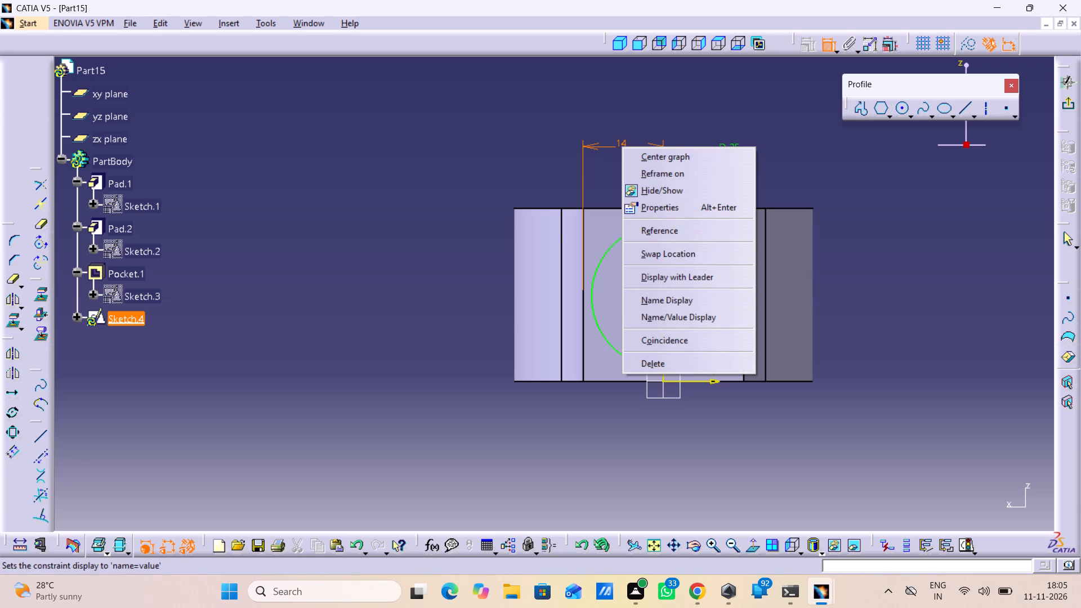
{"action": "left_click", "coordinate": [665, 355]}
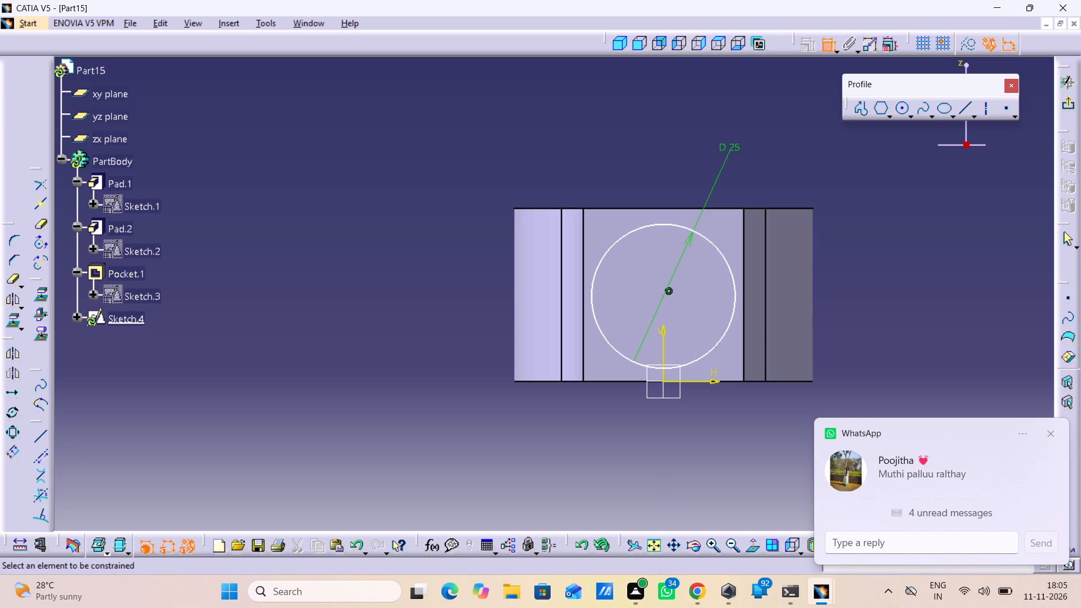
Leave the circle sketch and redefine the arm pad, Pad.2, with mirrored extent and a 15 mm length.
{"action": "left_click", "coordinate": [829, 44]}
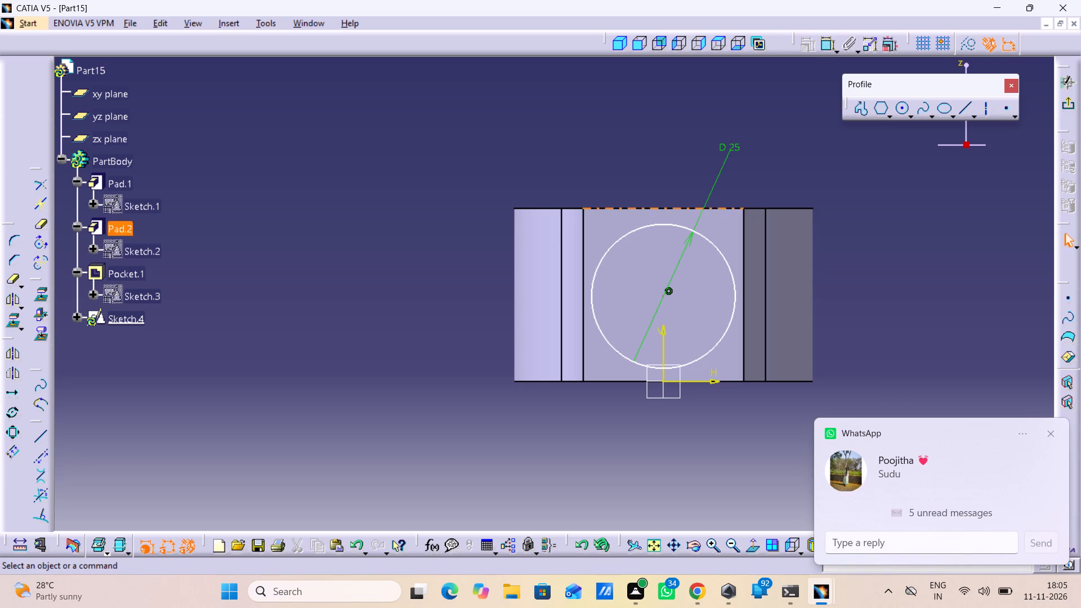
{"action": "double_click", "coordinate": [103, 272]}
{"action": "double_click", "coordinate": [103, 272]}
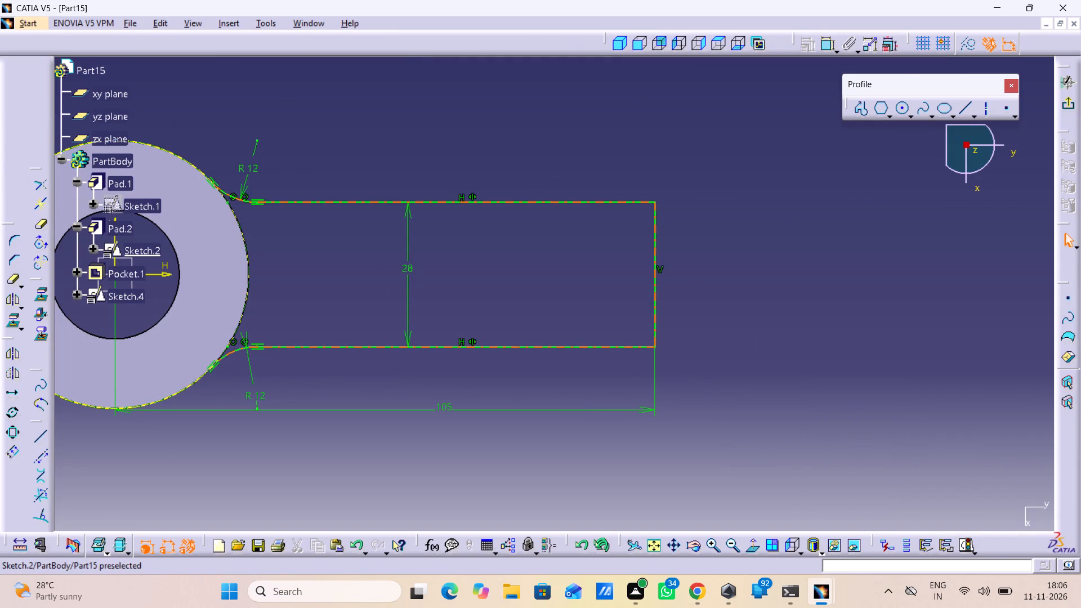
{"action": "double_click", "coordinate": [111, 232]}
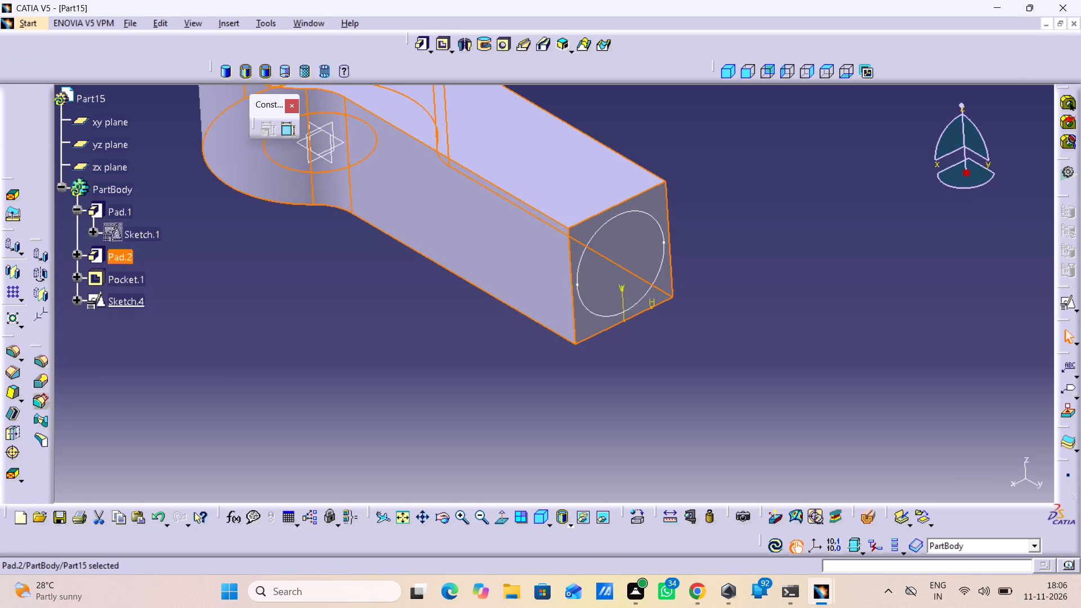
{"action": "double_click", "coordinate": [500, 231]}
{"action": "double_click", "coordinate": [503, 230]}
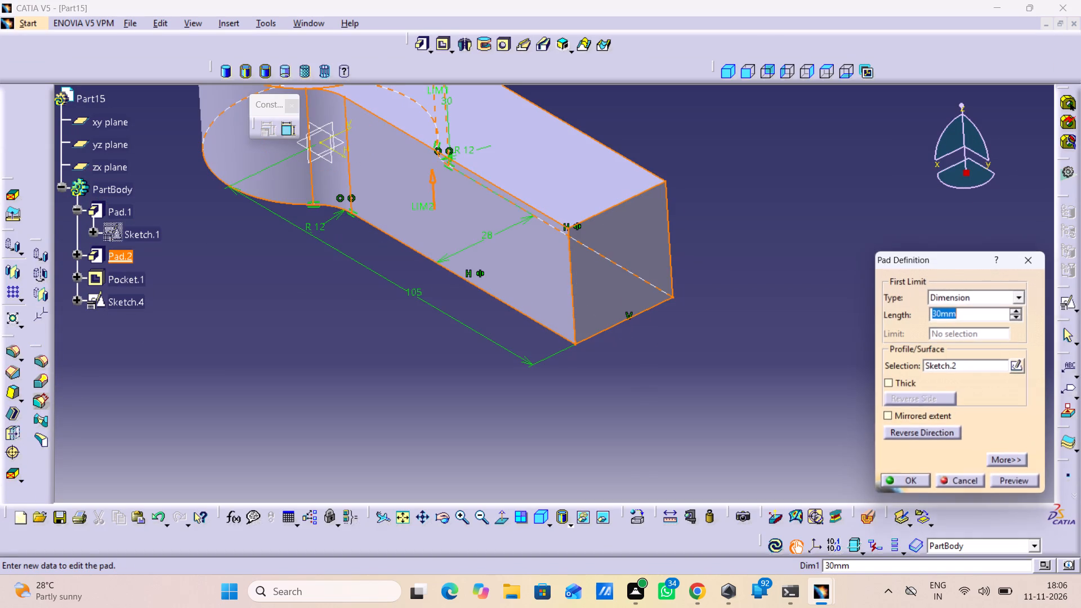
{"action": "left_click", "coordinate": [891, 418]}
{"action": "left_click", "coordinate": [965, 302]}
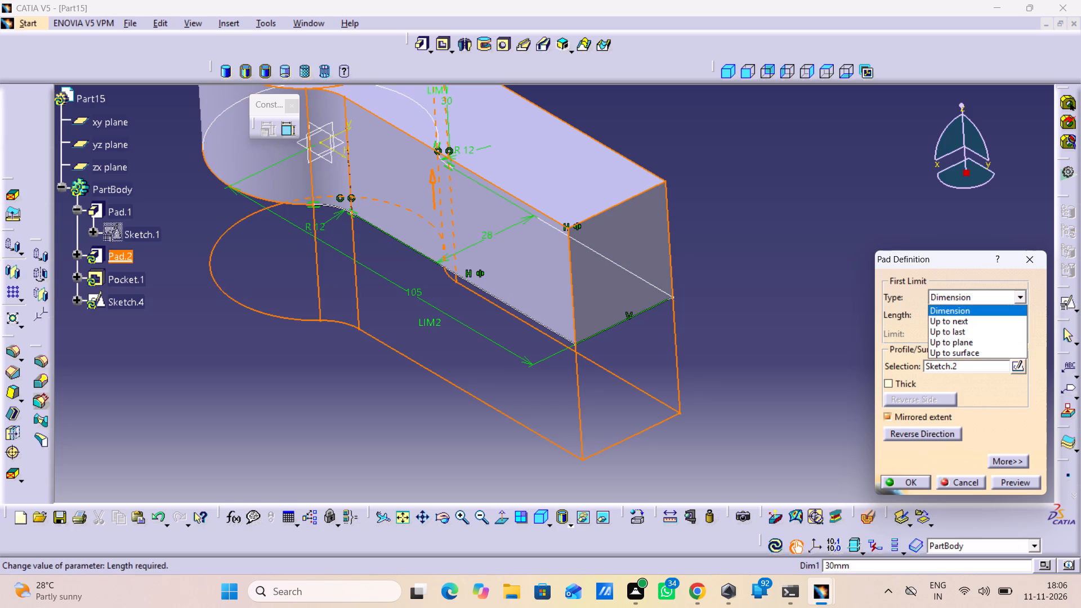
{"action": "left_click", "coordinate": [954, 297]}
{"action": "left_click_drag", "start_coordinate": [963, 320], "coordinate": [885, 334]}
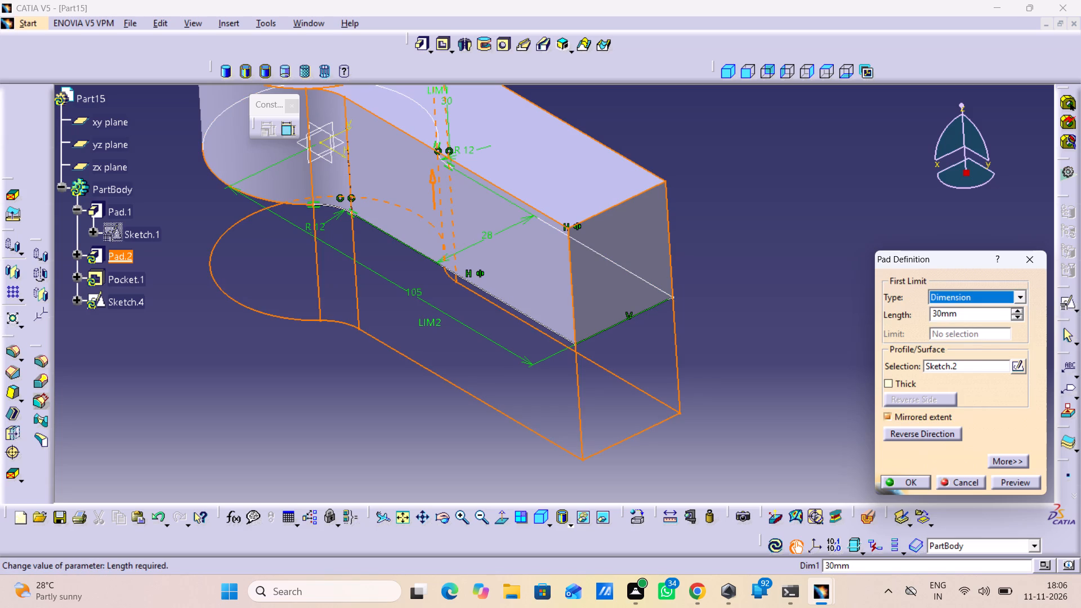
{"action": "left_click_drag", "start_coordinate": [972, 317], "coordinate": [889, 340]}
{"action": "type", "text": "15"}
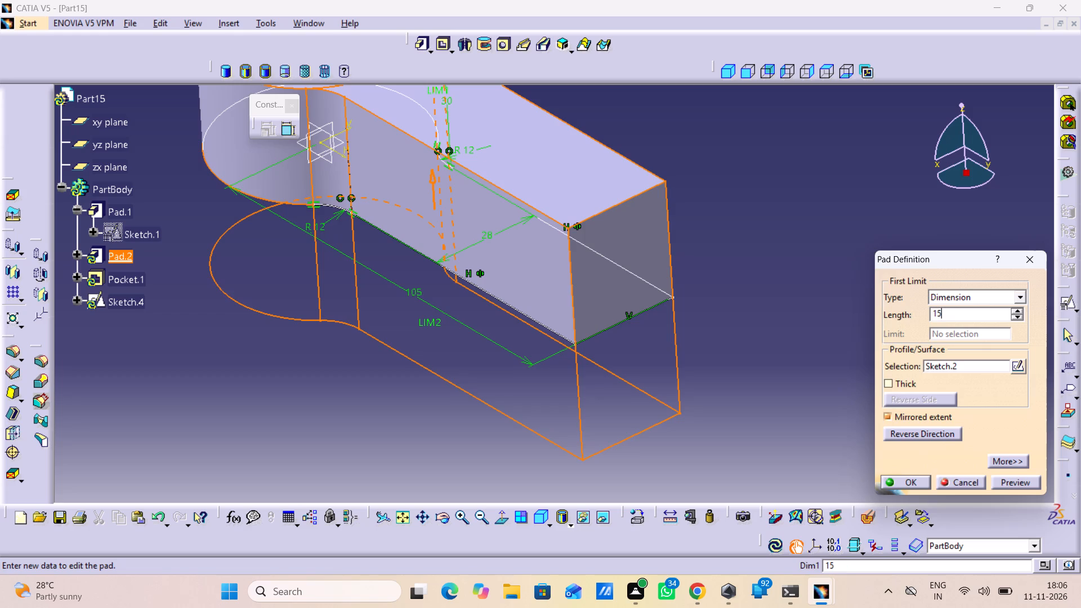
{"action": "key", "text": "Return"}
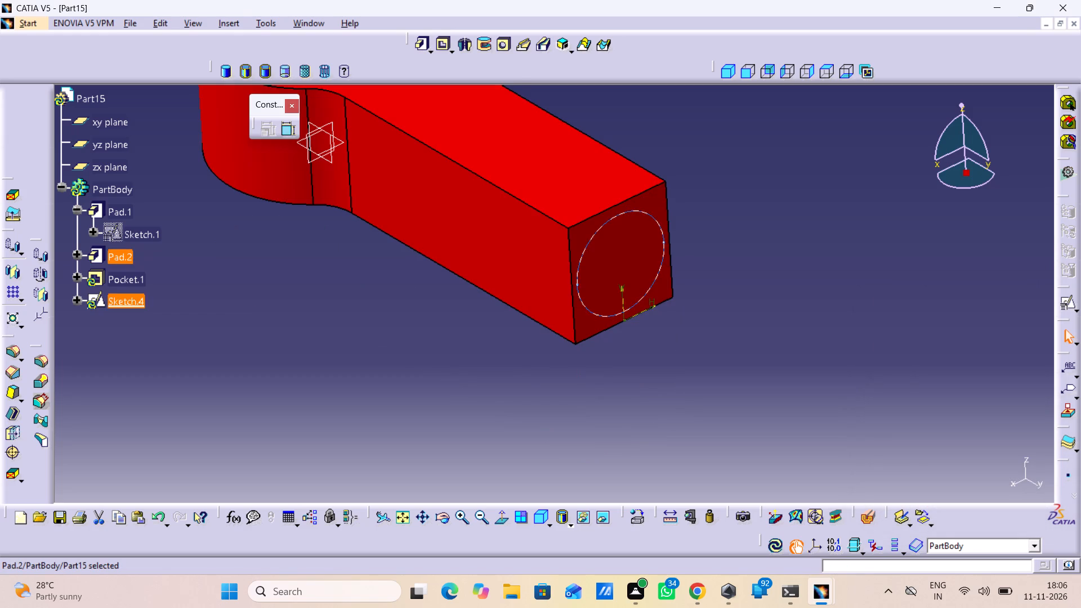
Reopen the arm pad's definition and preview its mirrored extrusion.
{"action": "right_click", "coordinate": [101, 261]}
{"action": "left_click", "coordinate": [454, 248]}
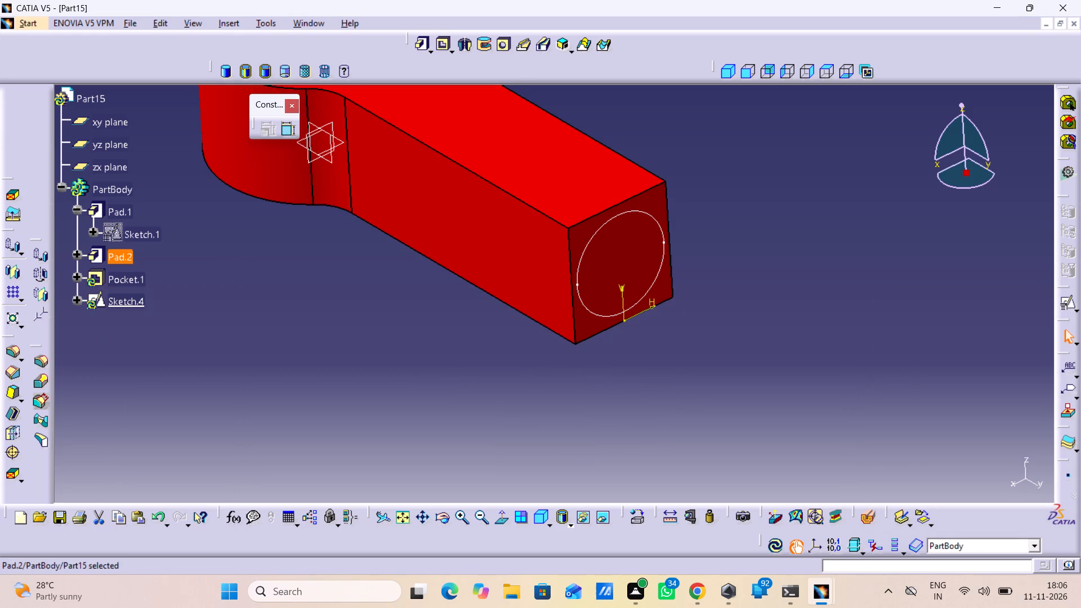
{"action": "double_click", "coordinate": [485, 240]}
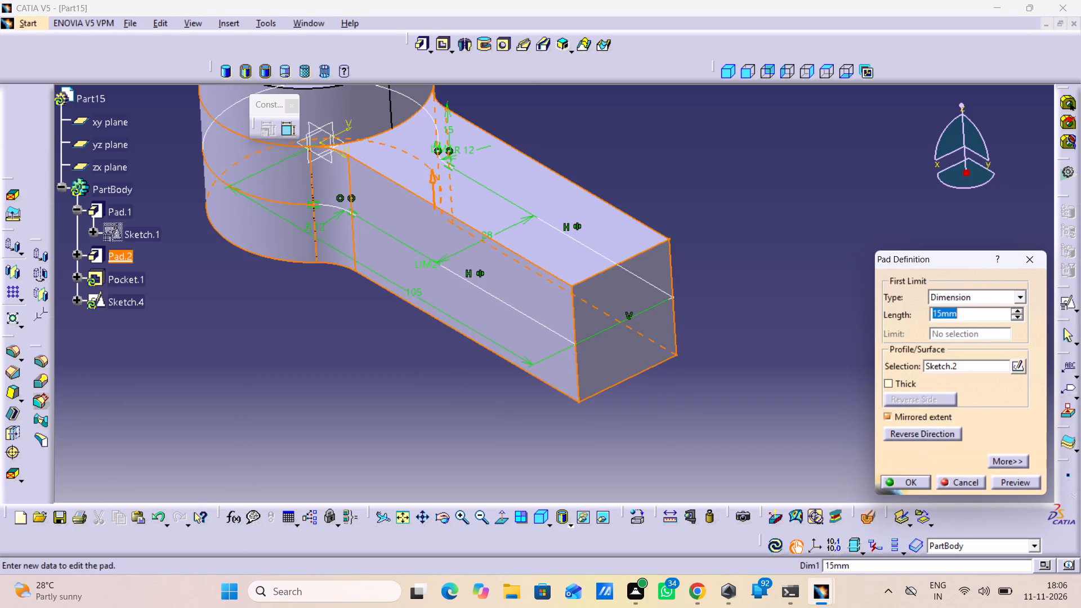
{"action": "left_click", "coordinate": [1010, 480]}
{"action": "left_click", "coordinate": [837, 433]}
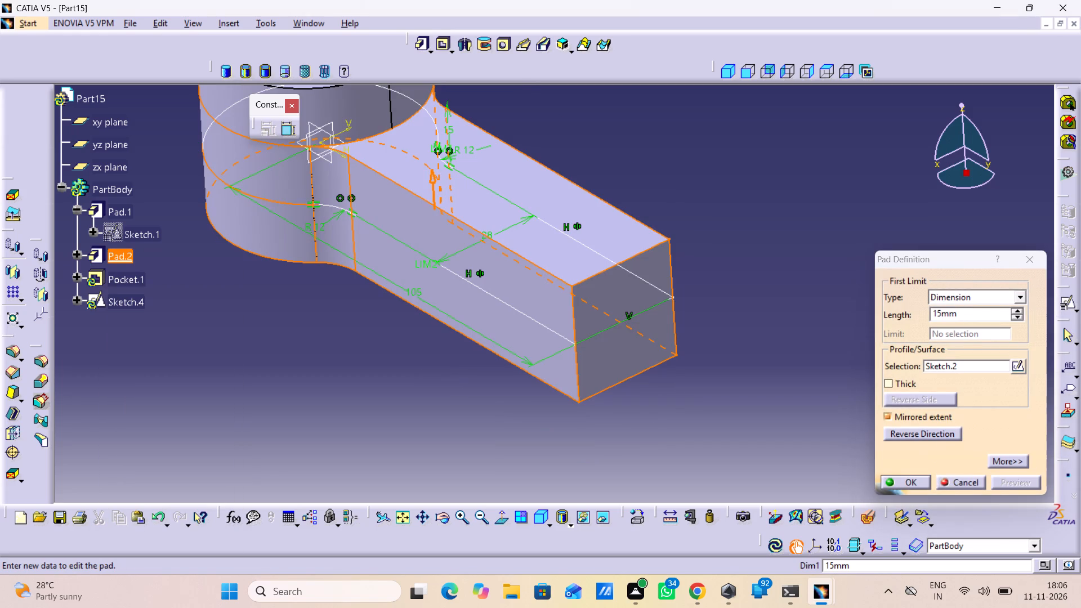
{"action": "left_click", "coordinate": [915, 477]}
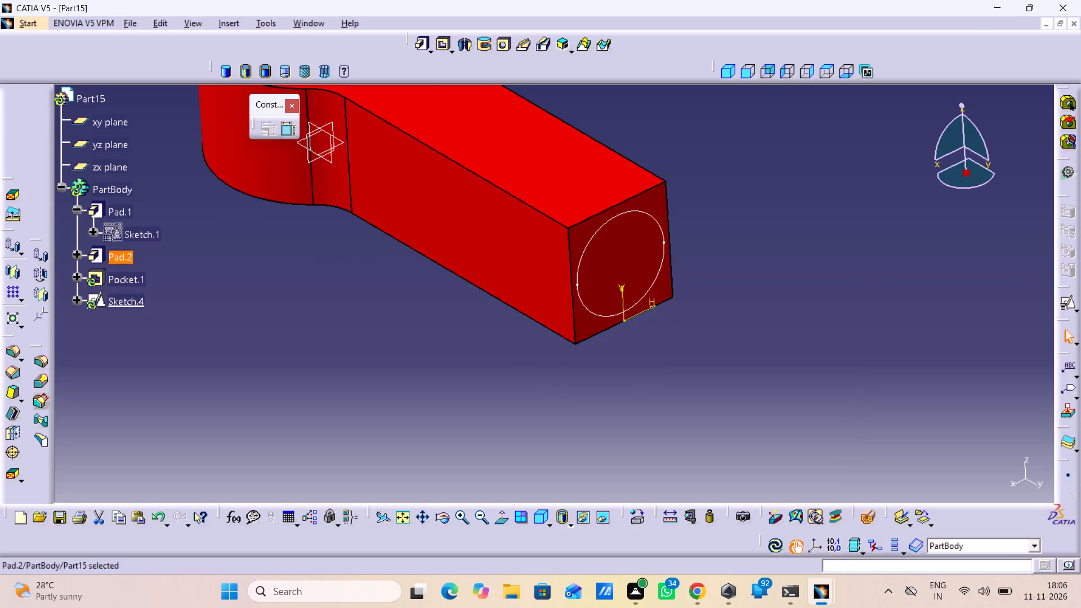
Define the arm pad, Pad.2, as the in-work object.
{"action": "left_click", "coordinate": [119, 258]}
{"action": "right_click", "coordinate": [119, 258]}
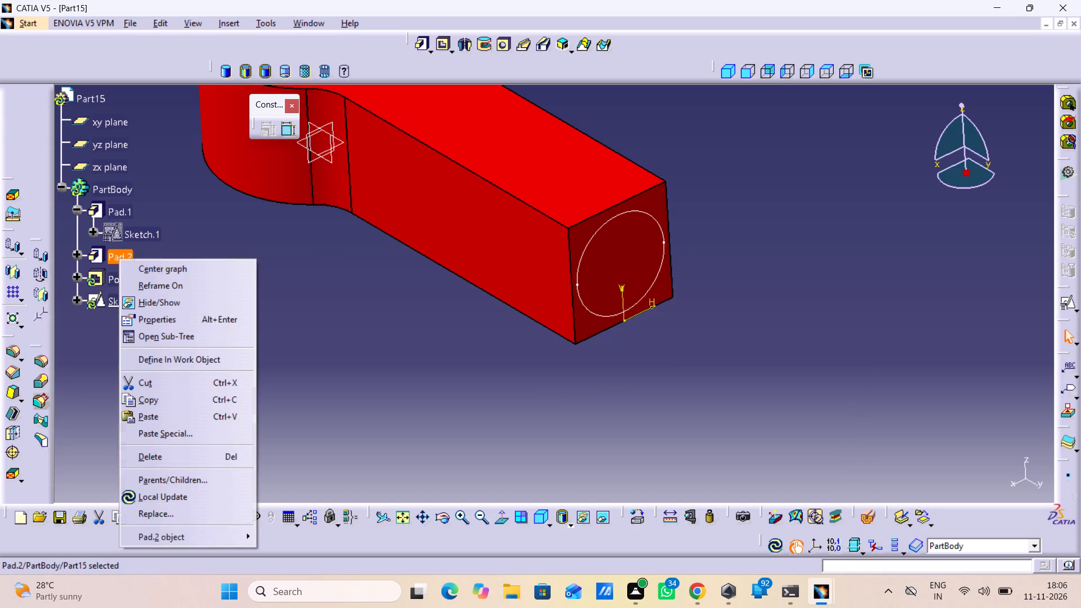
{"action": "left_click", "coordinate": [185, 352]}
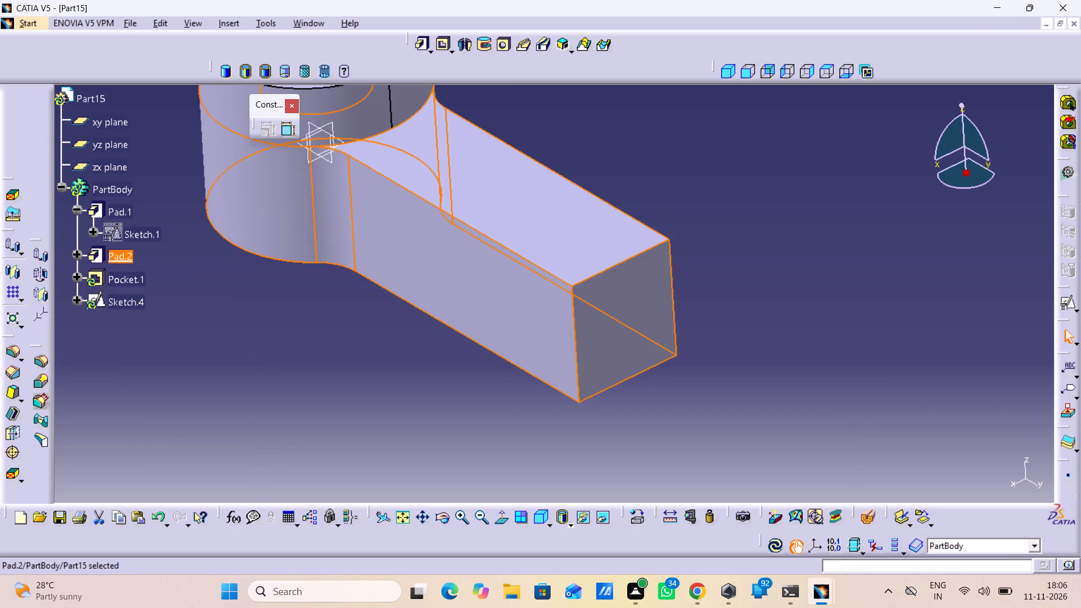
Examine the arm's vertical alignment with the cylindrical head from several viewing angles.
{"action": "middle_click_drag", "start_coordinate": [245, 299], "coordinate": [256, 348]}
{"action": "right_click", "coordinate": [245, 299]}
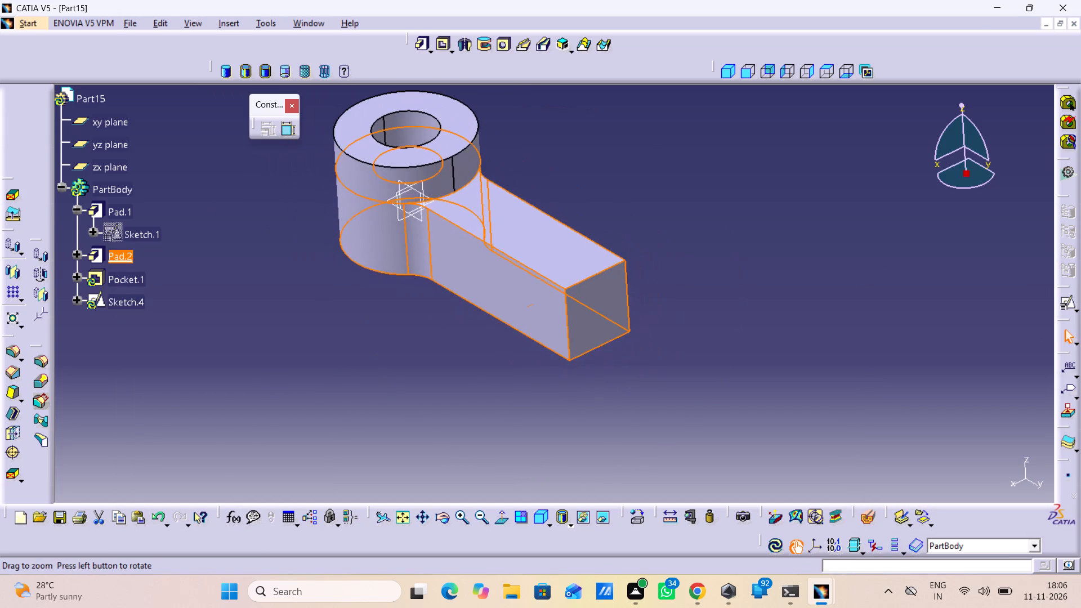
{"action": "middle_click_drag", "start_coordinate": [256, 348], "coordinate": [259, 357]}
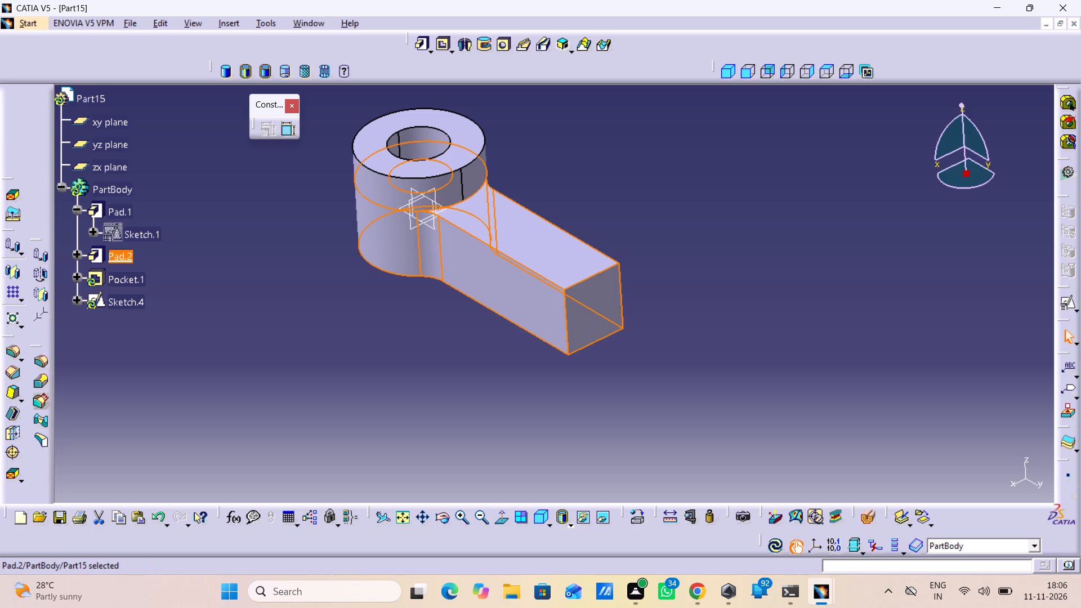
{"action": "middle_click_drag", "start_coordinate": [452, 424], "coordinate": [579, 246]}
{"action": "right_click_drag", "start_coordinate": [454, 424], "coordinate": [579, 246]}
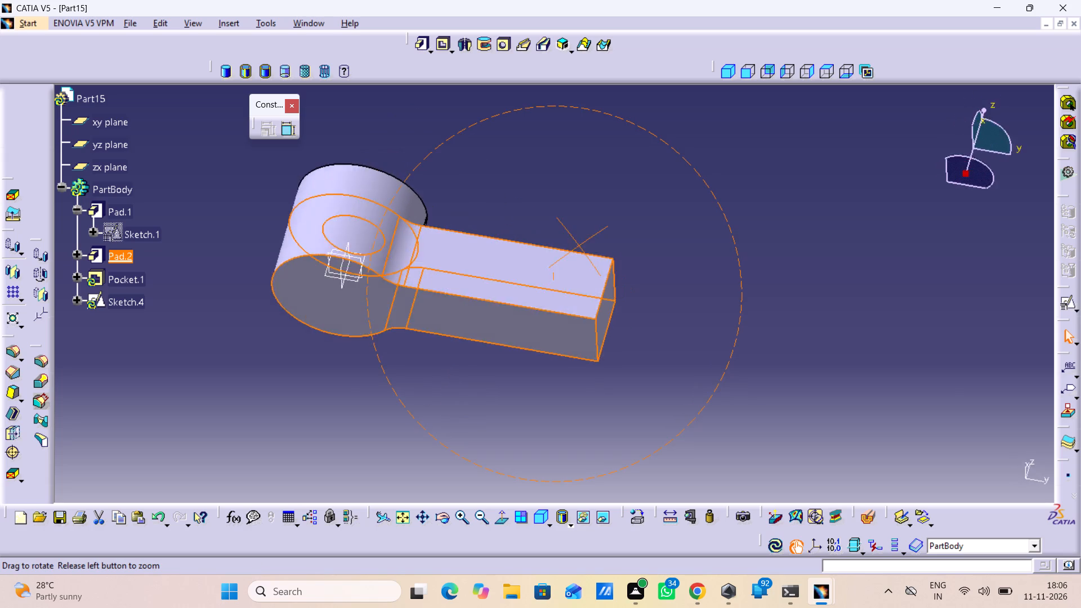
{"action": "right_click_drag", "start_coordinate": [579, 246], "coordinate": [443, 342]}
{"action": "middle_click_drag", "start_coordinate": [579, 246], "coordinate": [443, 342]}
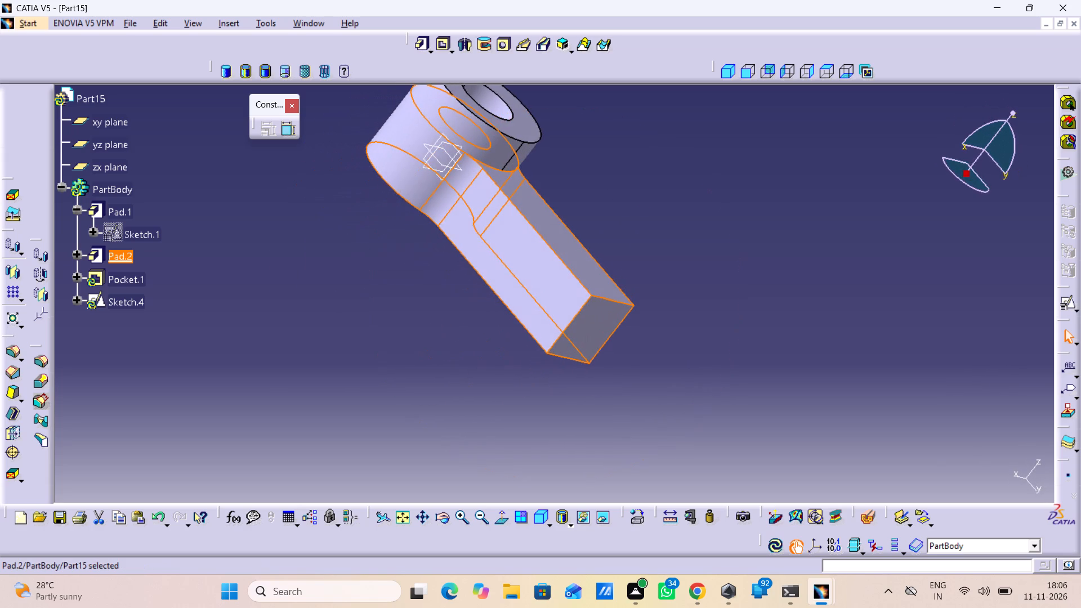
{"action": "middle_click_drag", "start_coordinate": [735, 415], "coordinate": [725, 315]}
{"action": "right_click_drag", "start_coordinate": [743, 401], "coordinate": [726, 315]}
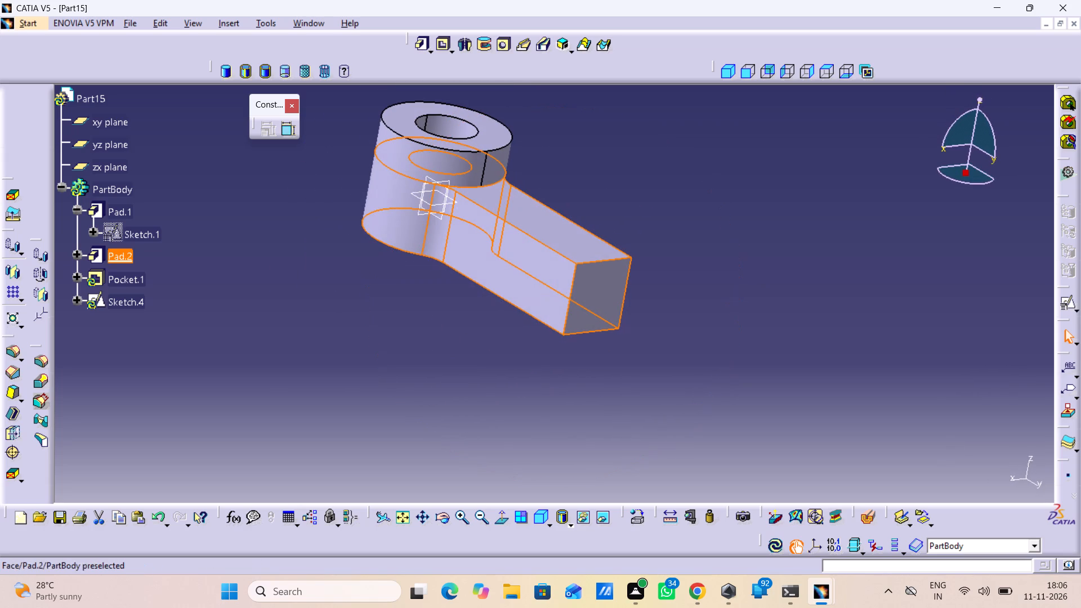
Redefine the cylindrical head pad, Pad.1, with mirrored extent and a 15 mm length.
{"action": "double_click", "coordinate": [90, 208]}
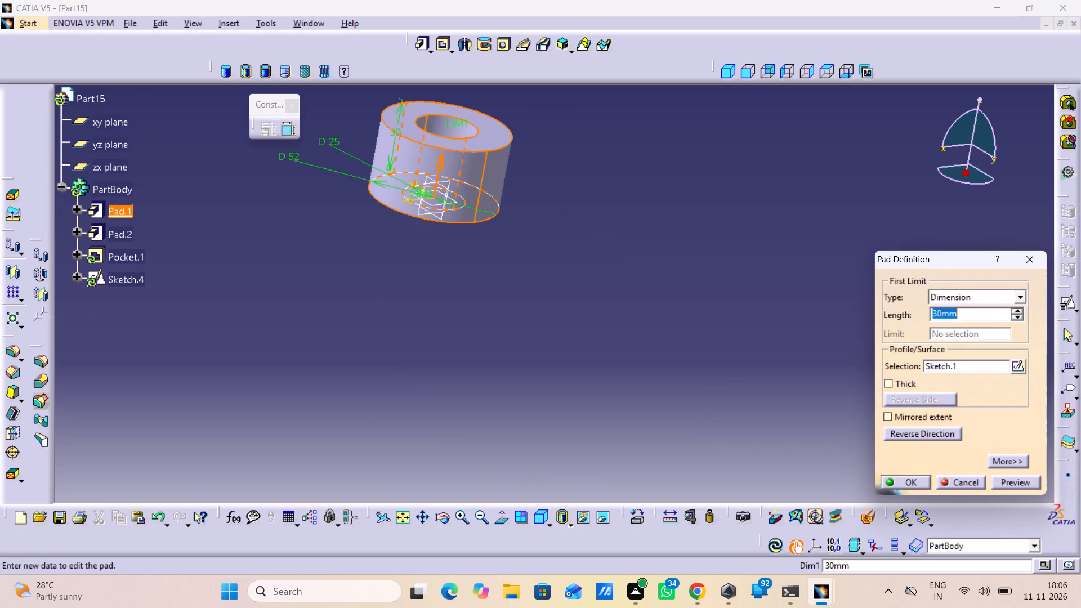
{"action": "left_click", "coordinate": [904, 415]}
{"action": "left_click_drag", "start_coordinate": [964, 314], "coordinate": [924, 336]}
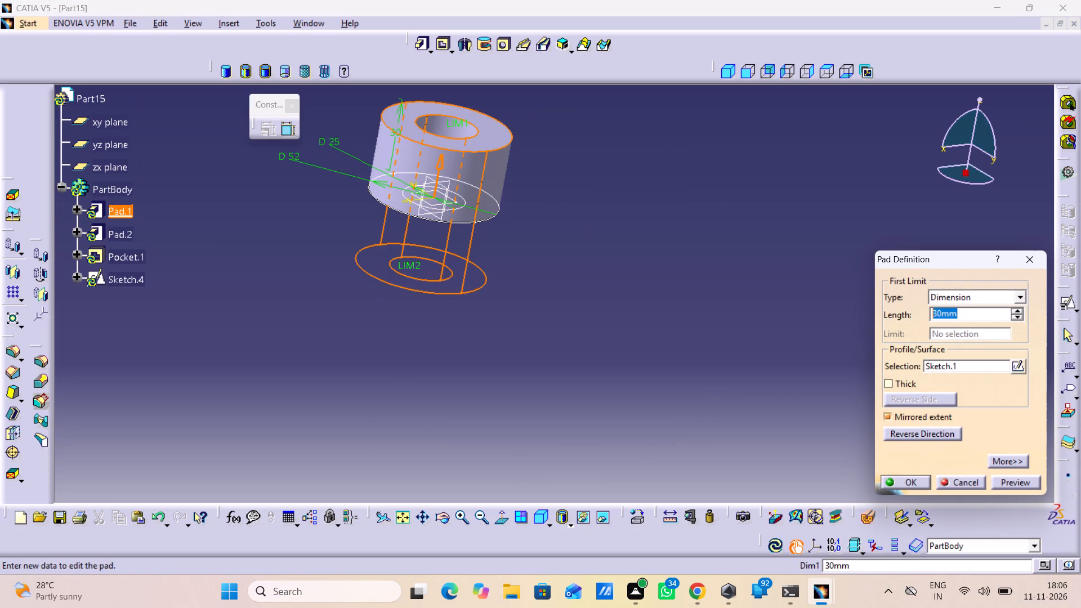
{"action": "type", "text": "15"}
{"action": "key", "text": "Return"}
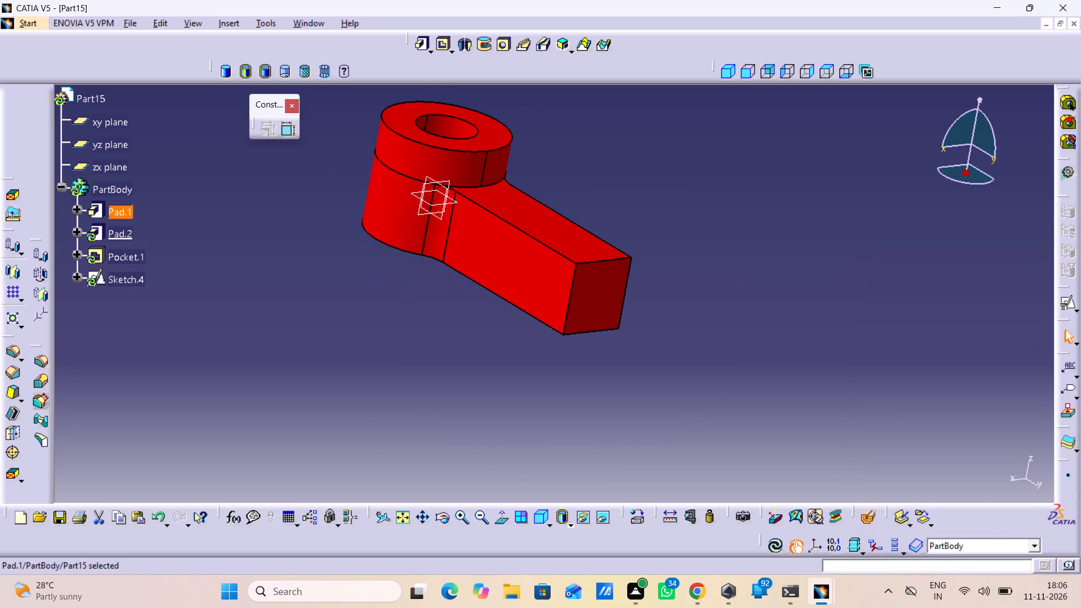
Define the head pad, Pad.1, as the in-work object.
{"action": "right_click", "coordinate": [113, 207]}
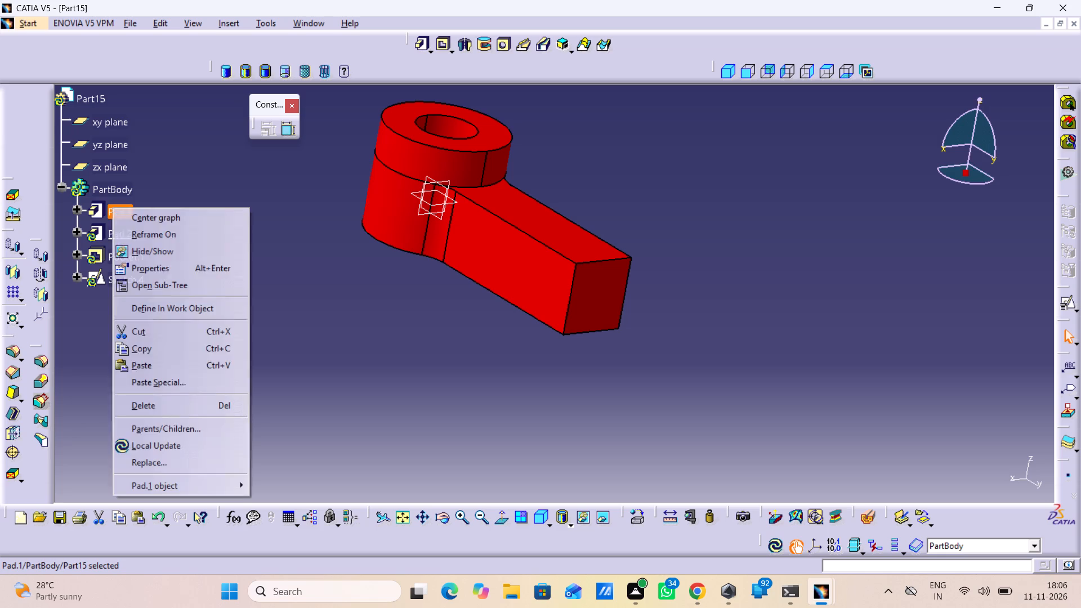
{"action": "left_click", "coordinate": [167, 309]}
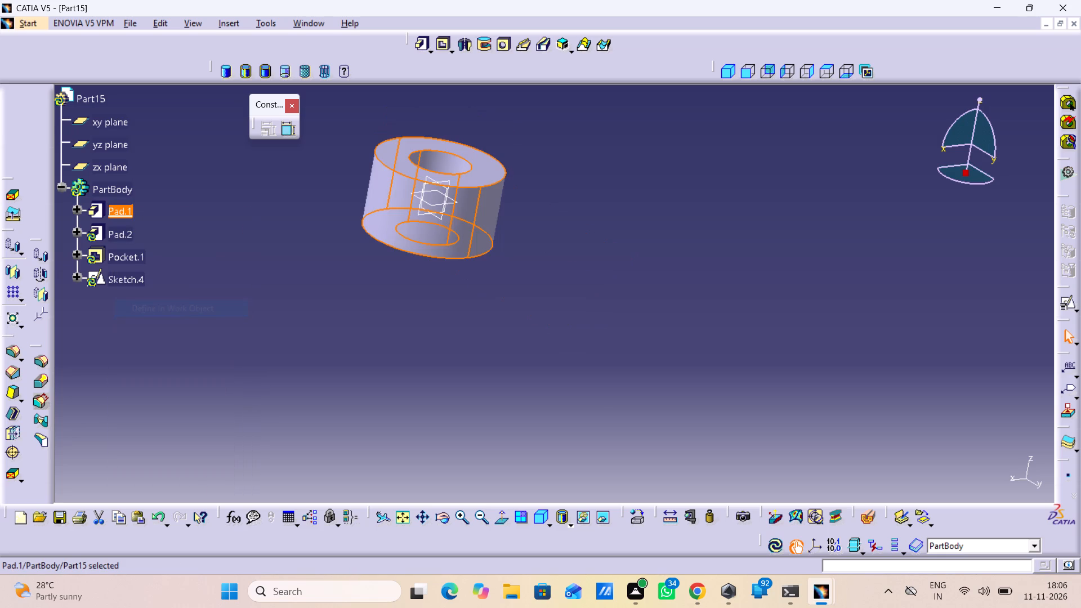
{"action": "left_click", "coordinate": [277, 272]}
Define the arm pad, Pad.2, as the in-work object.
{"action": "right_click", "coordinate": [108, 238]}
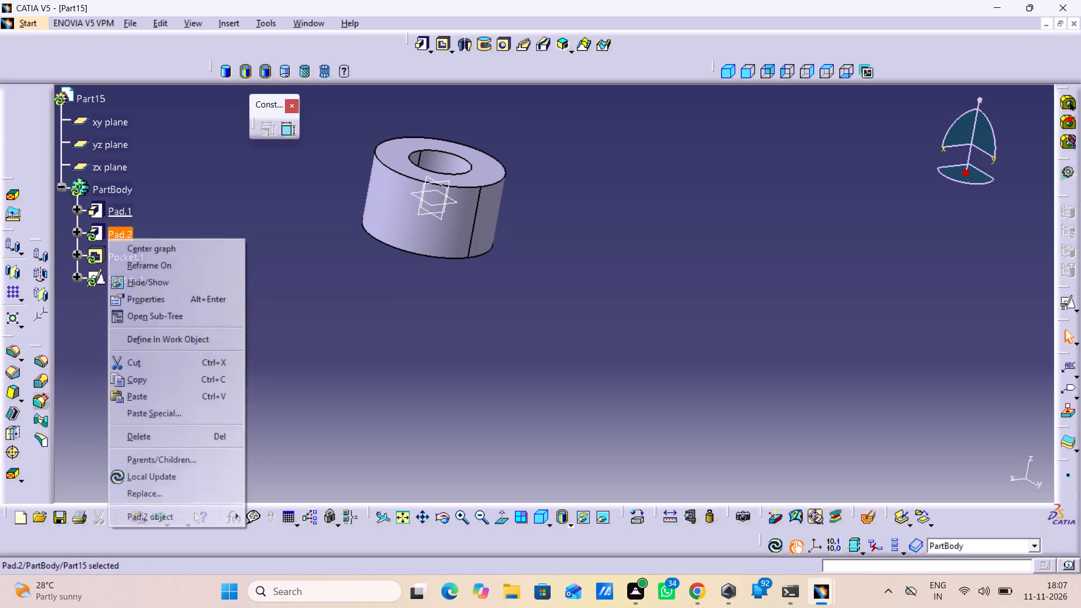
{"action": "left_click", "coordinate": [159, 330]}
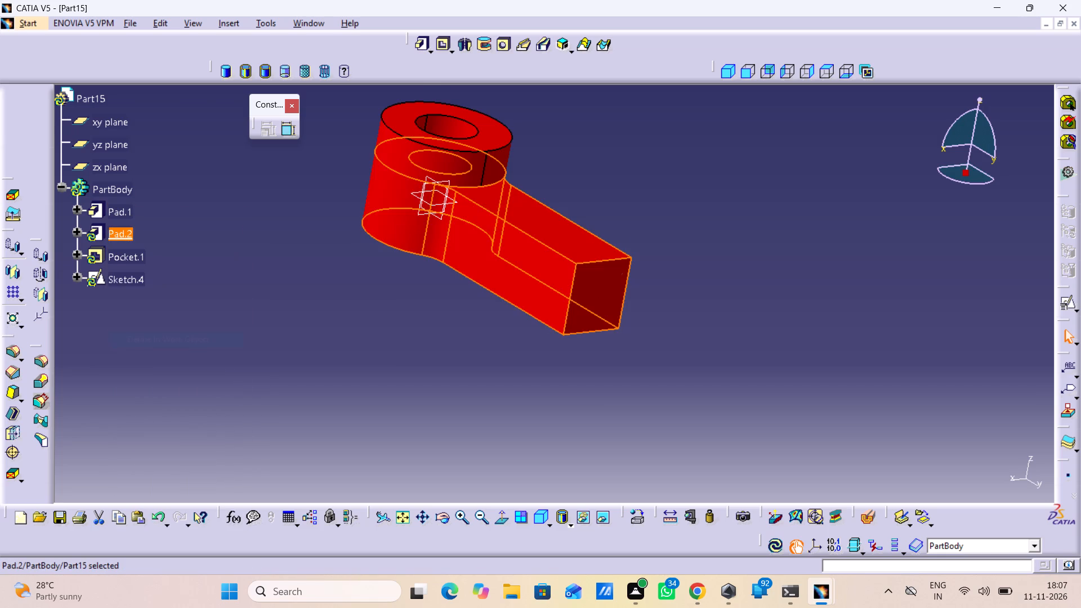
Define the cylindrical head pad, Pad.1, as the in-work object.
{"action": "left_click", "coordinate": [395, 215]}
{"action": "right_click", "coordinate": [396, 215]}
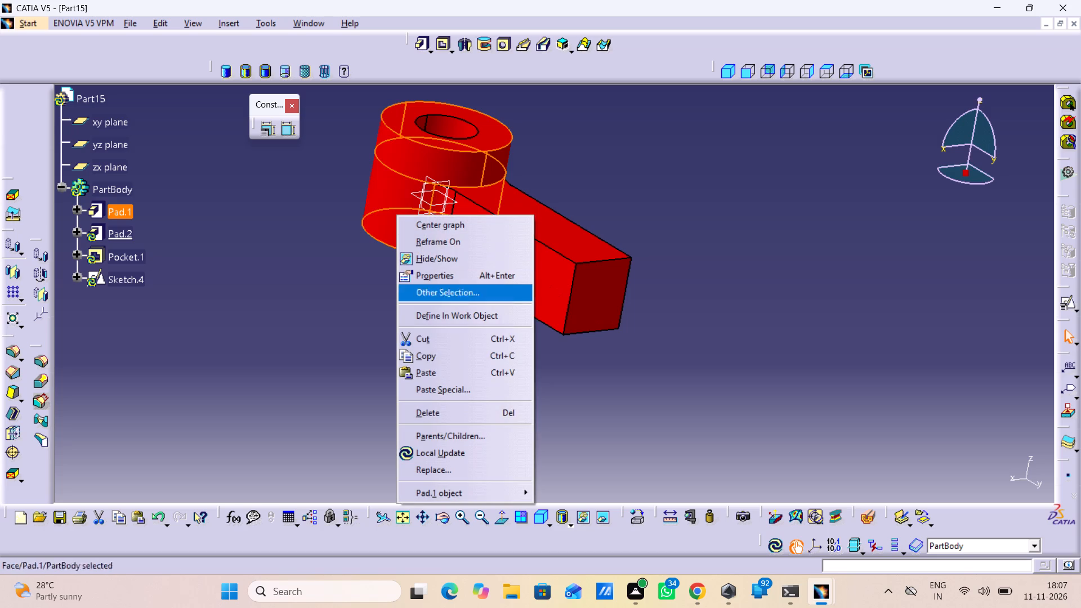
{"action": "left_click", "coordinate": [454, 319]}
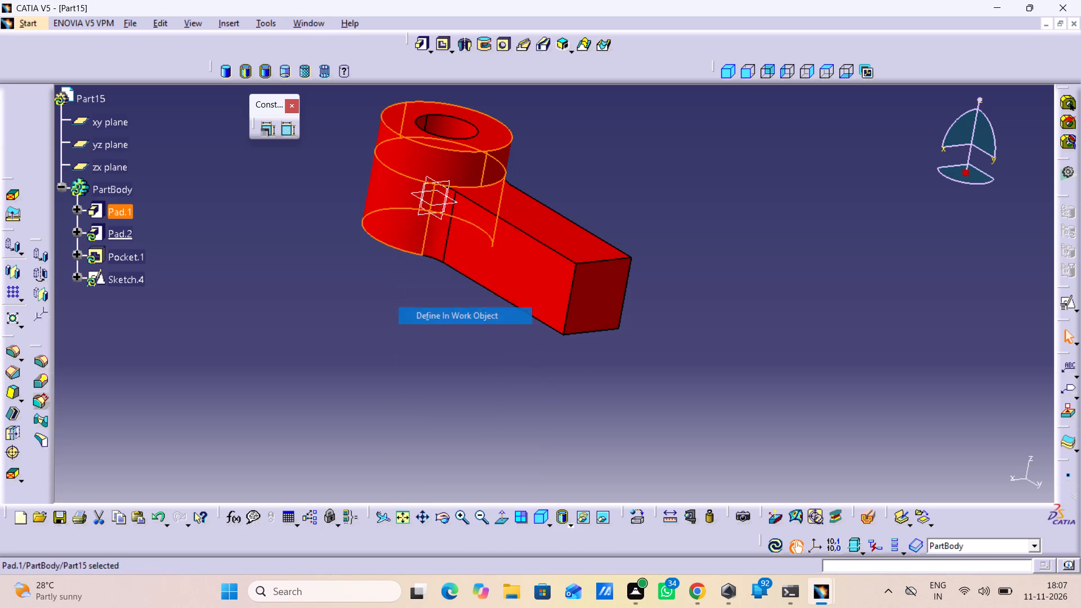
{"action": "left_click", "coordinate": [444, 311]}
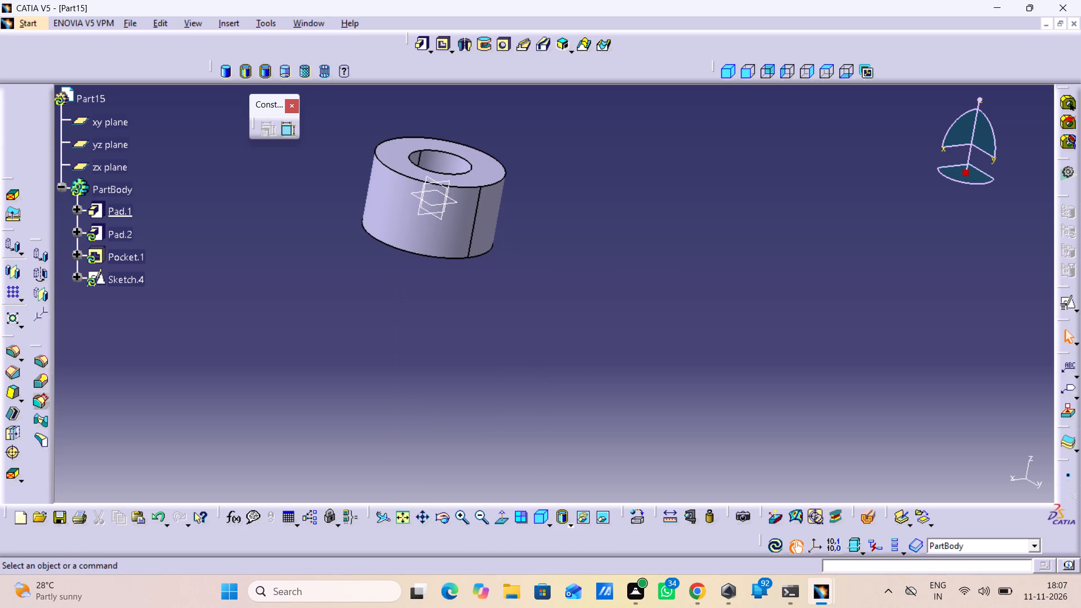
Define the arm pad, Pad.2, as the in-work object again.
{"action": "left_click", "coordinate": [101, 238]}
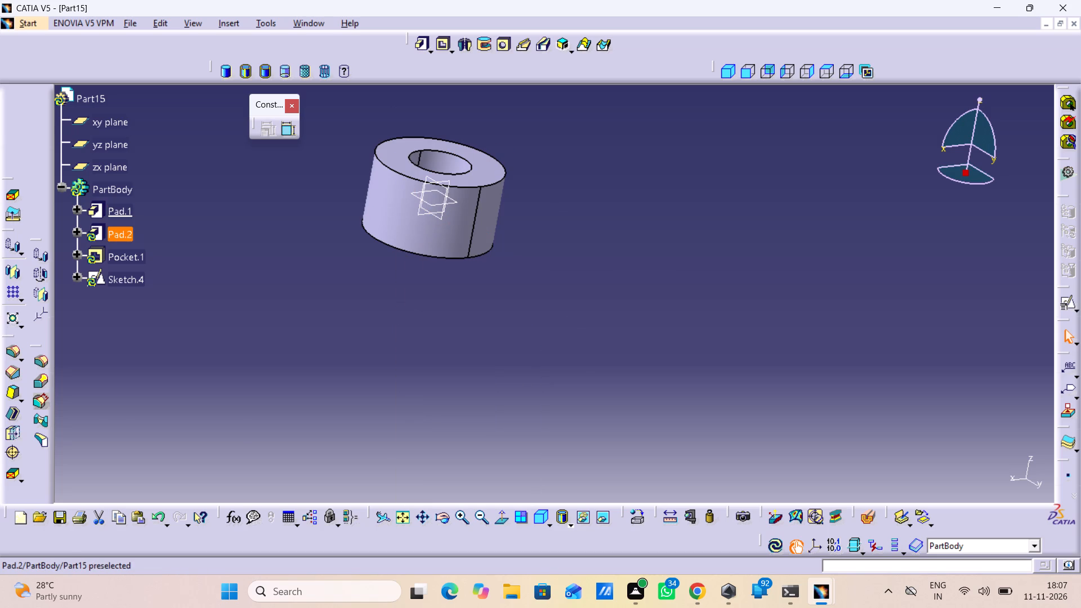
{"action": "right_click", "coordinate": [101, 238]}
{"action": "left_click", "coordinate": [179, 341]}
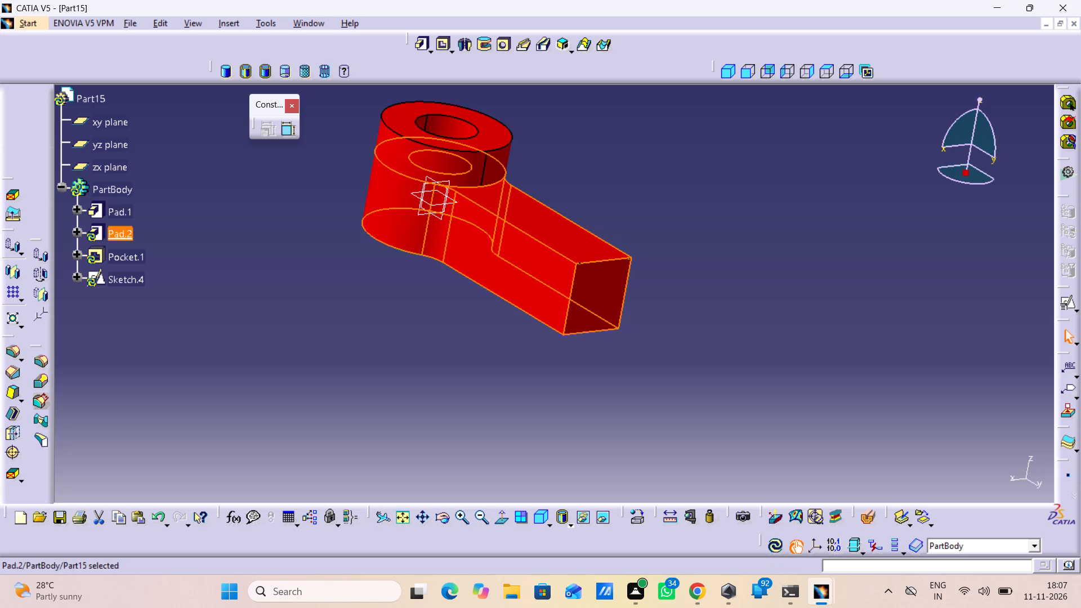
Reopen the head pad's definition, Pad.1, preview it with its existing settings and accept it.
{"action": "left_click", "coordinate": [110, 212]}
{"action": "left_click", "coordinate": [110, 212]}
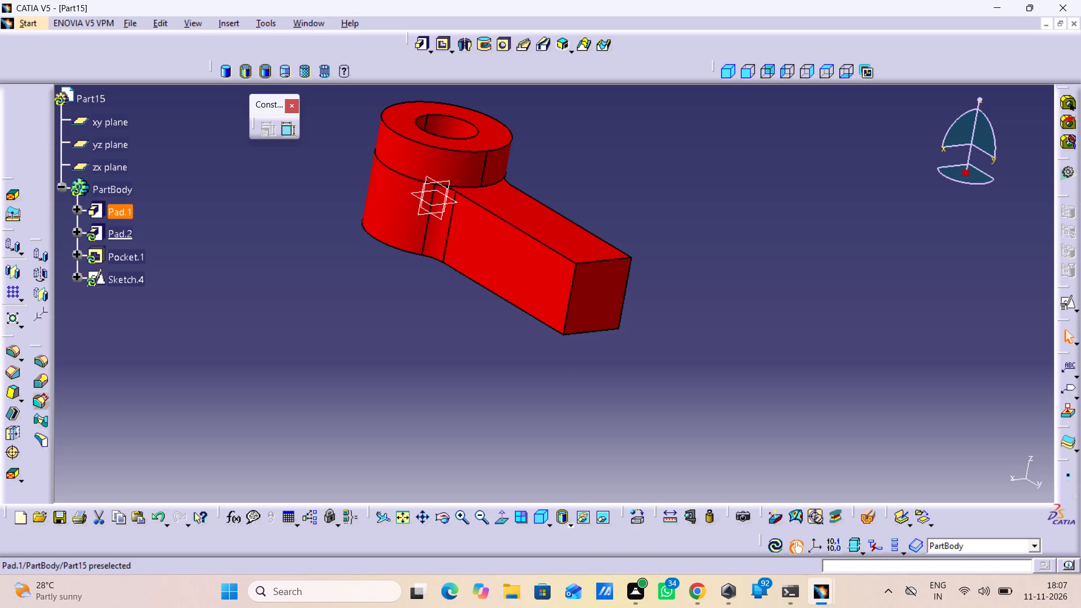
{"action": "double_click", "coordinate": [110, 212]}
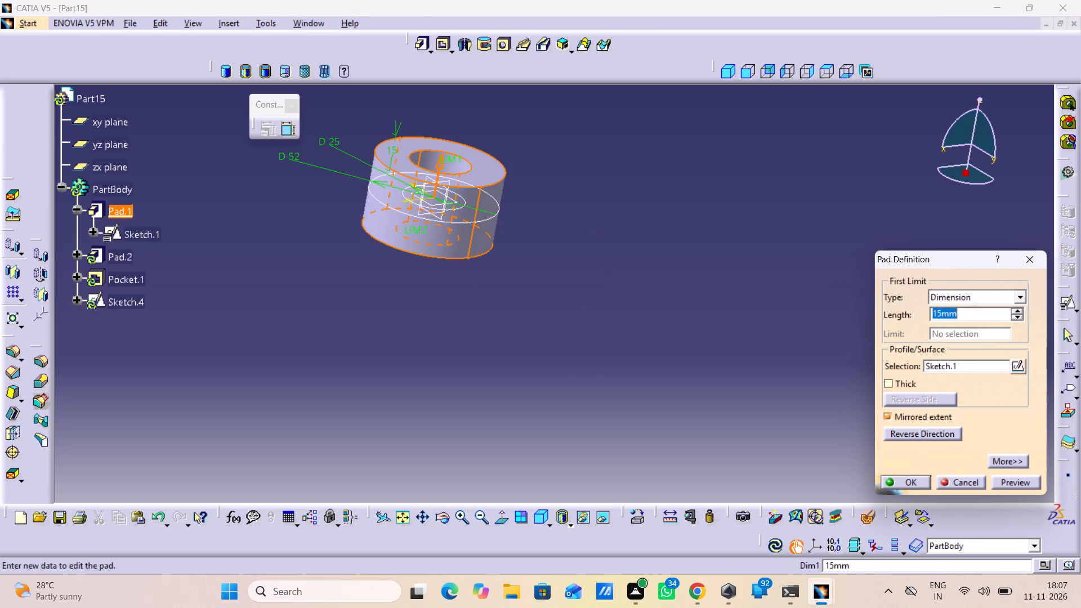
{"action": "left_click", "coordinate": [1021, 479]}
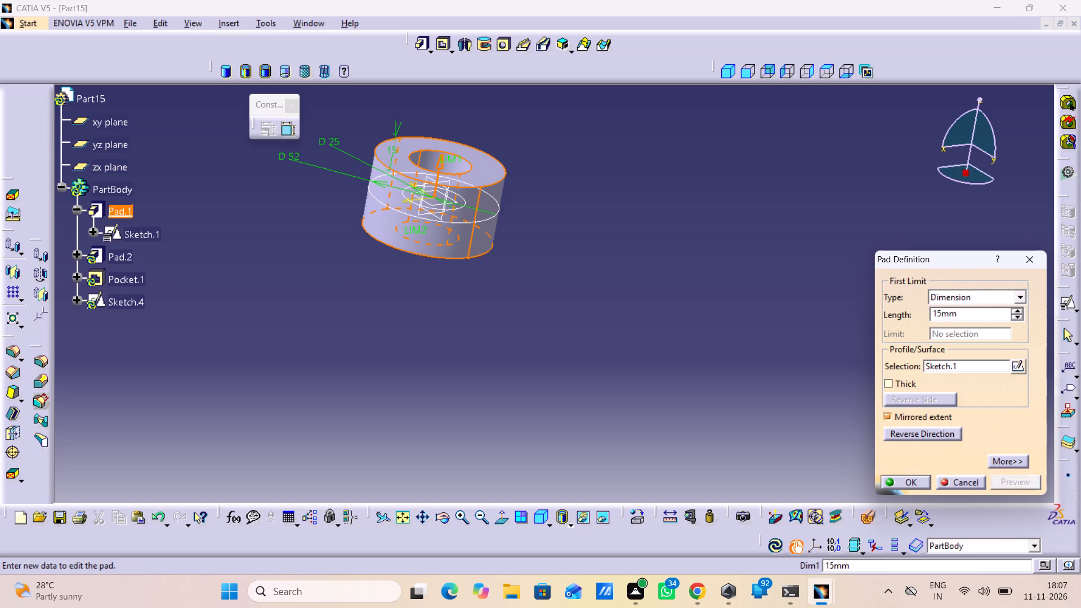
{"action": "left_click", "coordinate": [1010, 479]}
{"action": "left_click", "coordinate": [895, 483]}
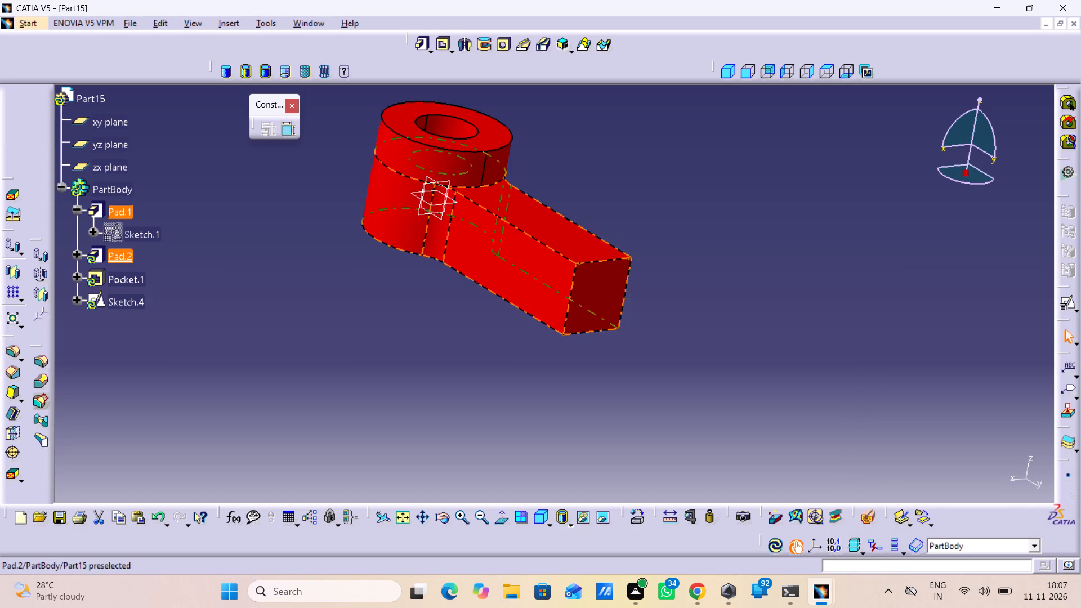
Reopen the arm pad, Pad.2, preview it and reapply its 15 mm mirrored extent to rebuild the arm.
{"action": "double_click", "coordinate": [114, 258]}
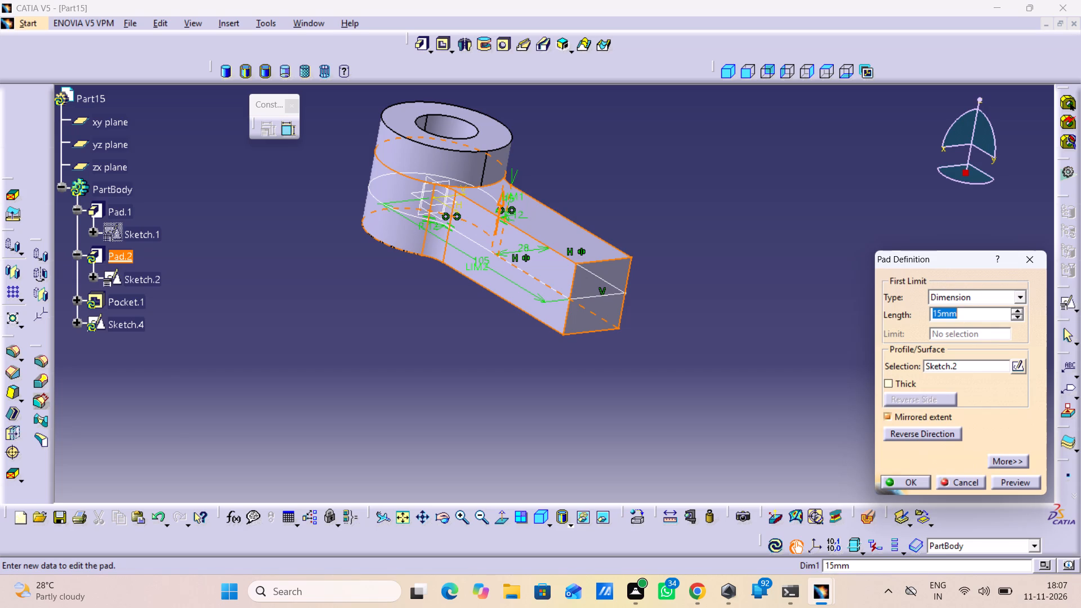
{"action": "left_click", "coordinate": [1008, 481]}
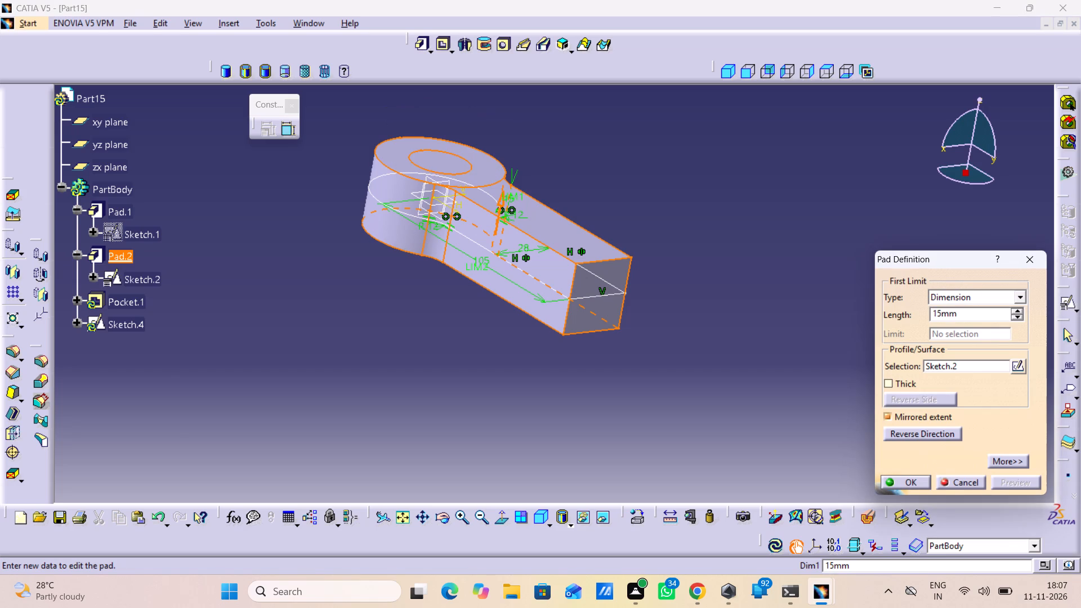
{"action": "left_click", "coordinate": [888, 477]}
{"action": "left_click", "coordinate": [677, 453]}
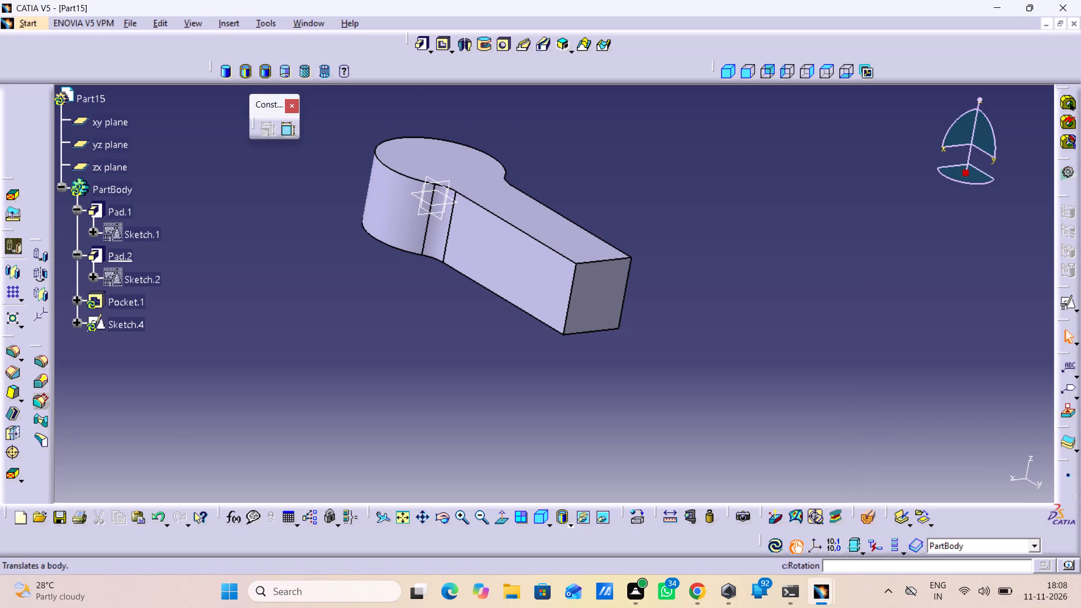
Check the head pad's definition, Pad.1, once more with a preview and accept it.
{"action": "double_click", "coordinate": [96, 213]}
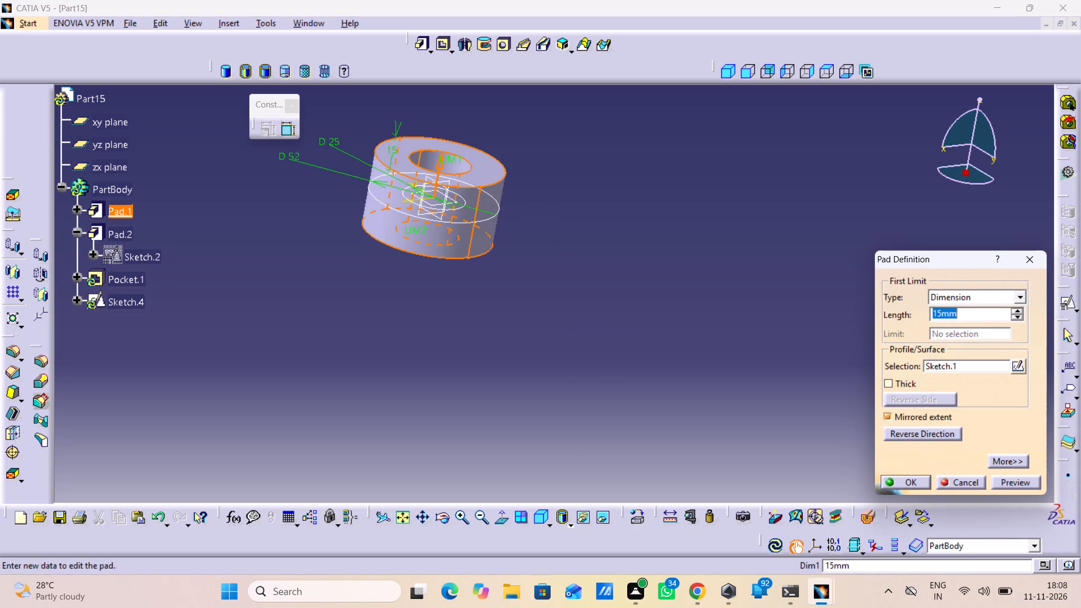
{"action": "left_click", "coordinate": [999, 481]}
{"action": "left_click", "coordinate": [897, 479]}
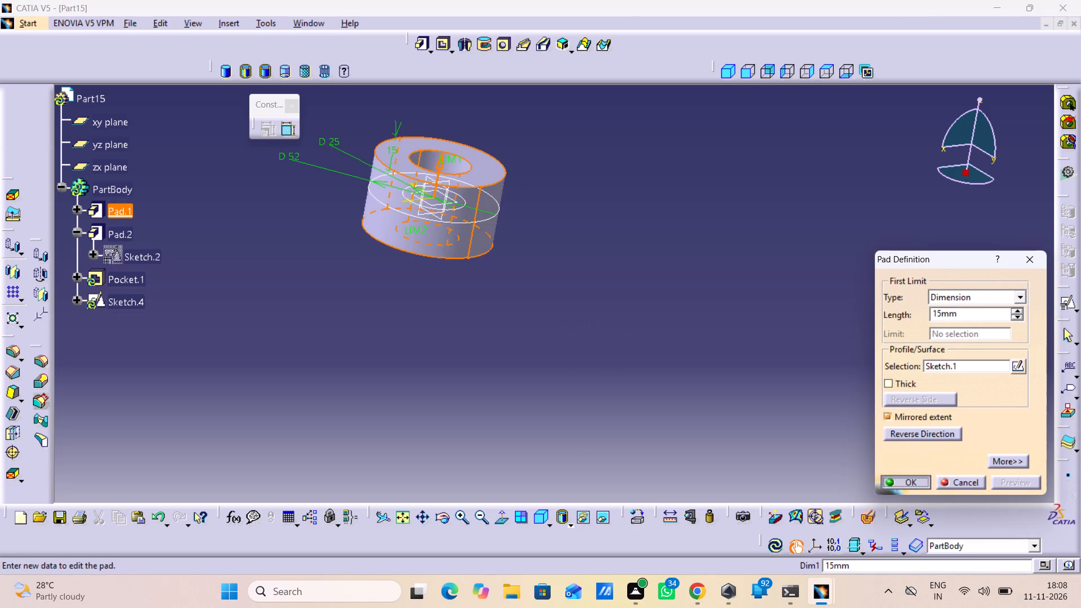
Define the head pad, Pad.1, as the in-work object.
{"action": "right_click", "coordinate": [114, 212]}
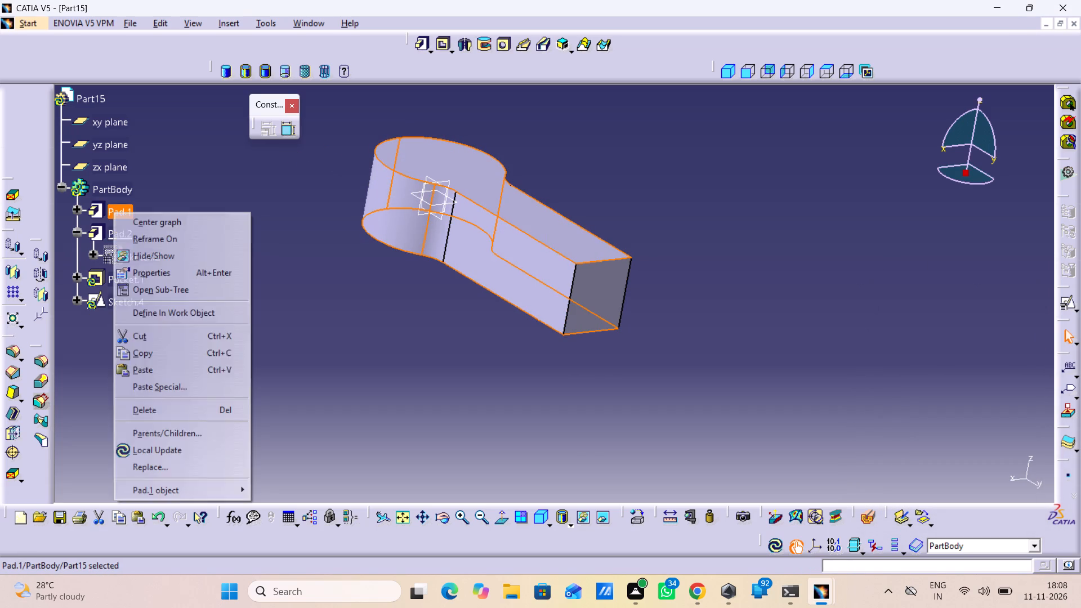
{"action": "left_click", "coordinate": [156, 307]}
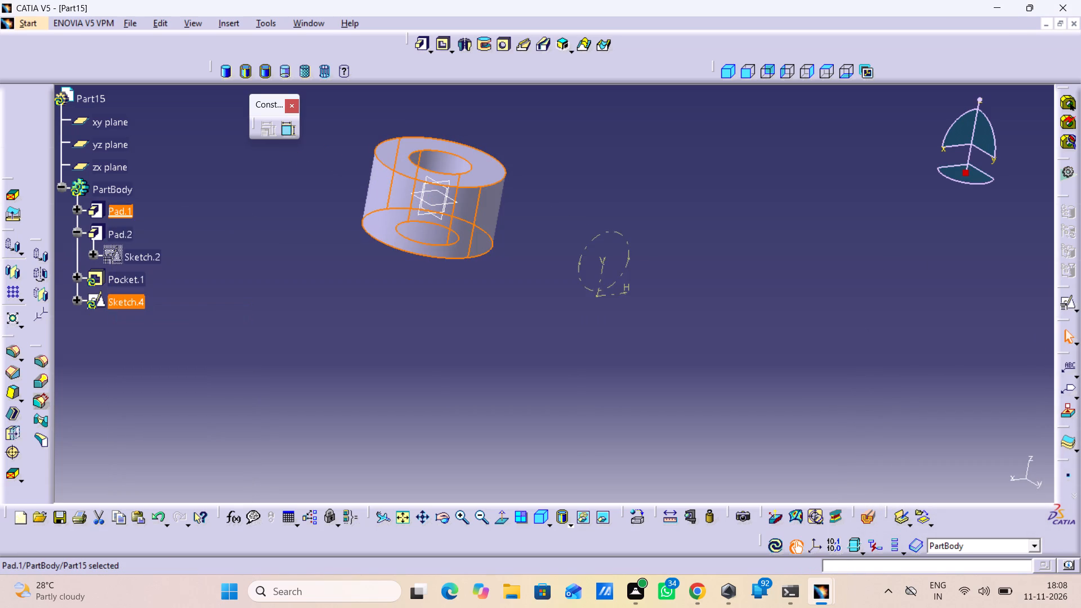
Define the arm pad, Pad.2, as the in-work object.
{"action": "right_click", "coordinate": [114, 238]}
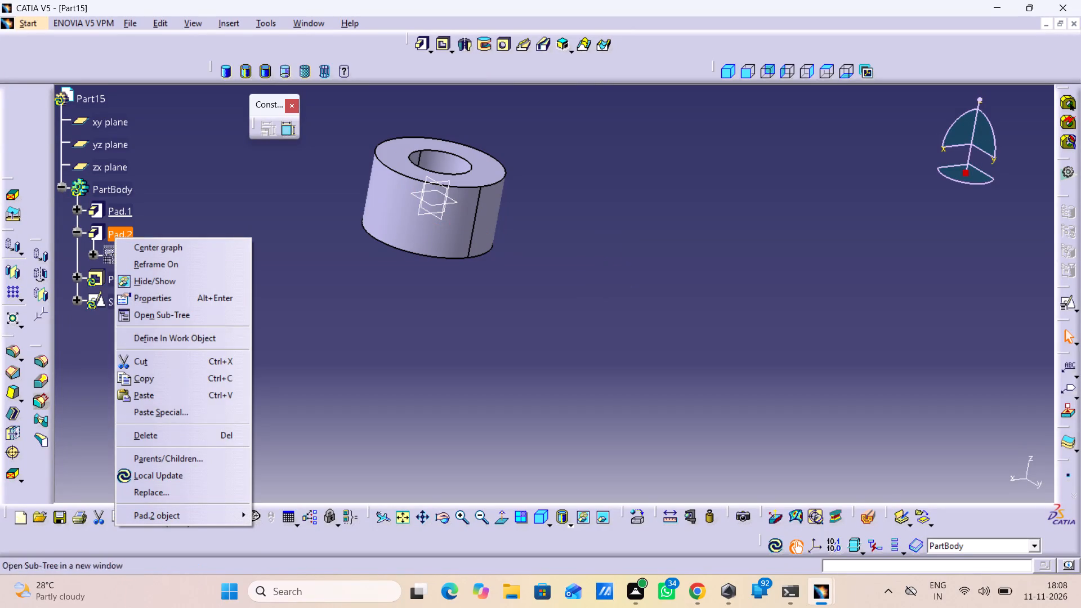
{"action": "left_click", "coordinate": [168, 335]}
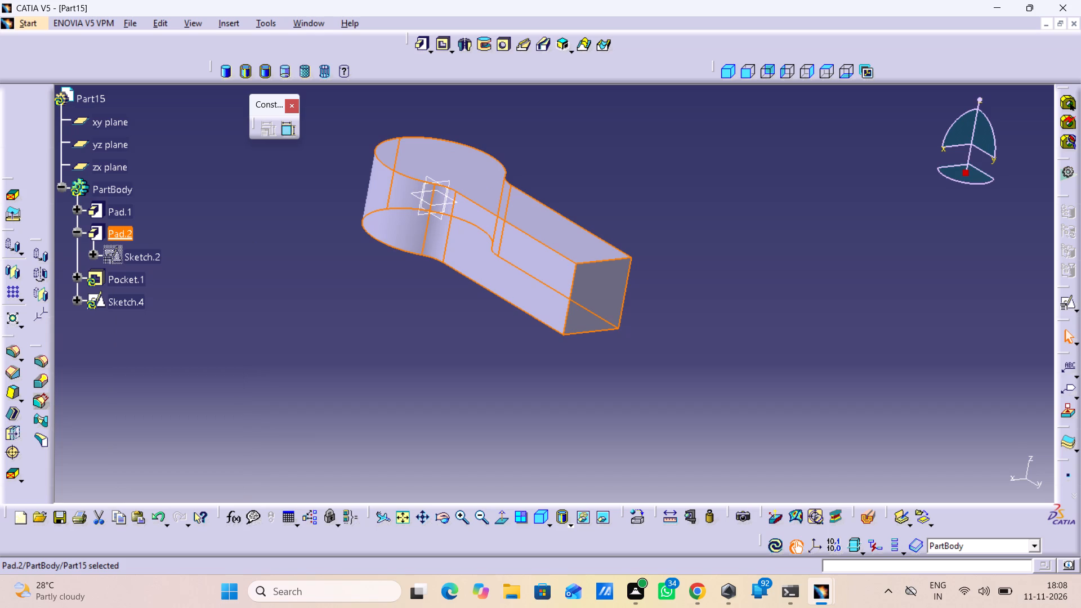
{"action": "left_click", "coordinate": [726, 288]}
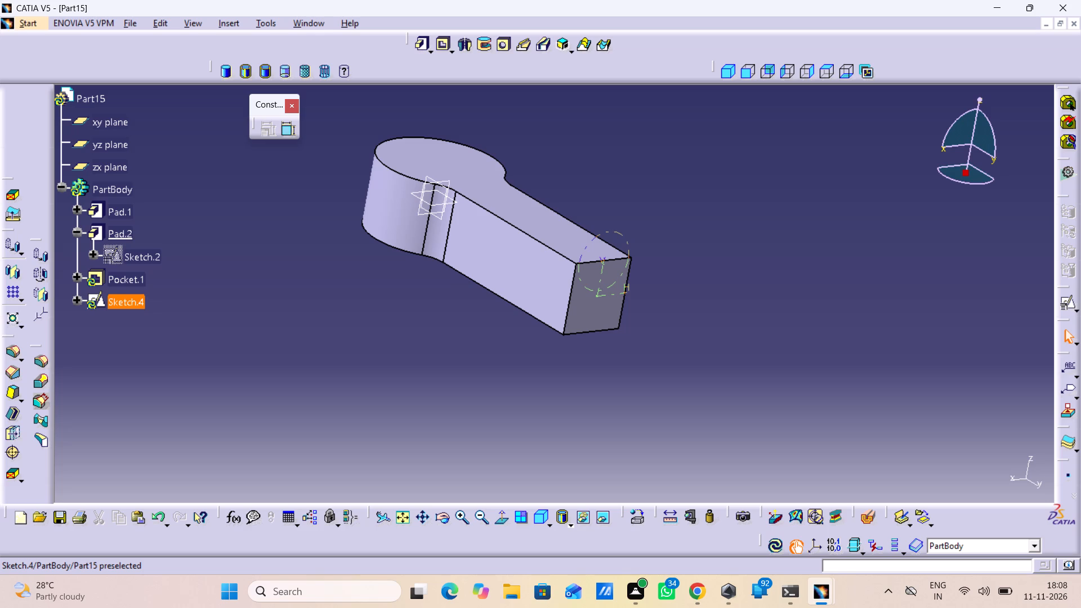
Create a positioned sketch on the arm's end face and draw an origin-centred circle about 20 mm in diameter.
{"action": "left_click", "coordinate": [590, 297]}
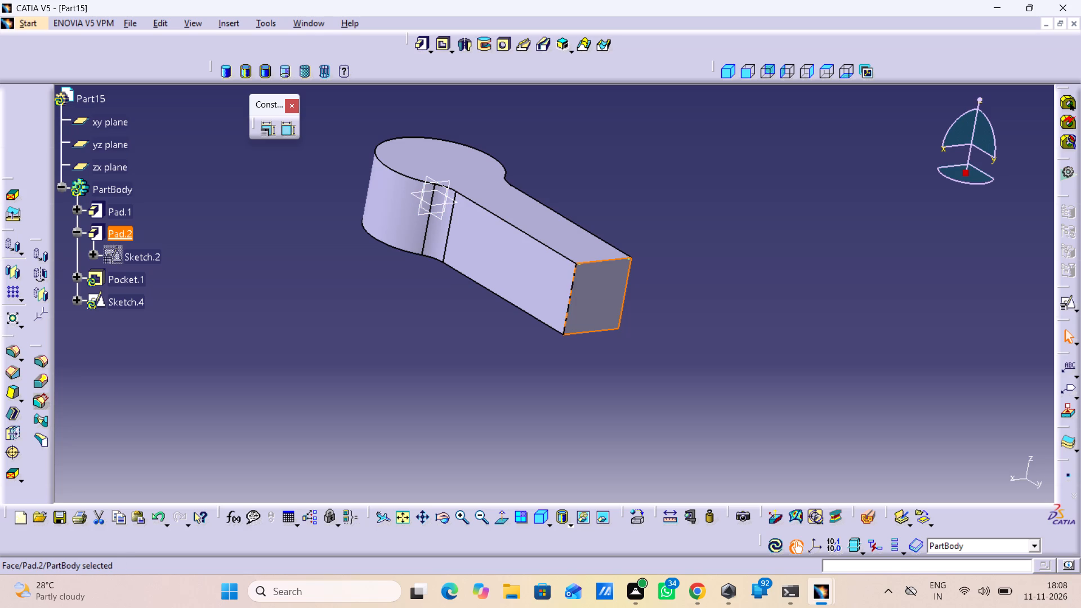
{"action": "left_click", "coordinate": [591, 283]}
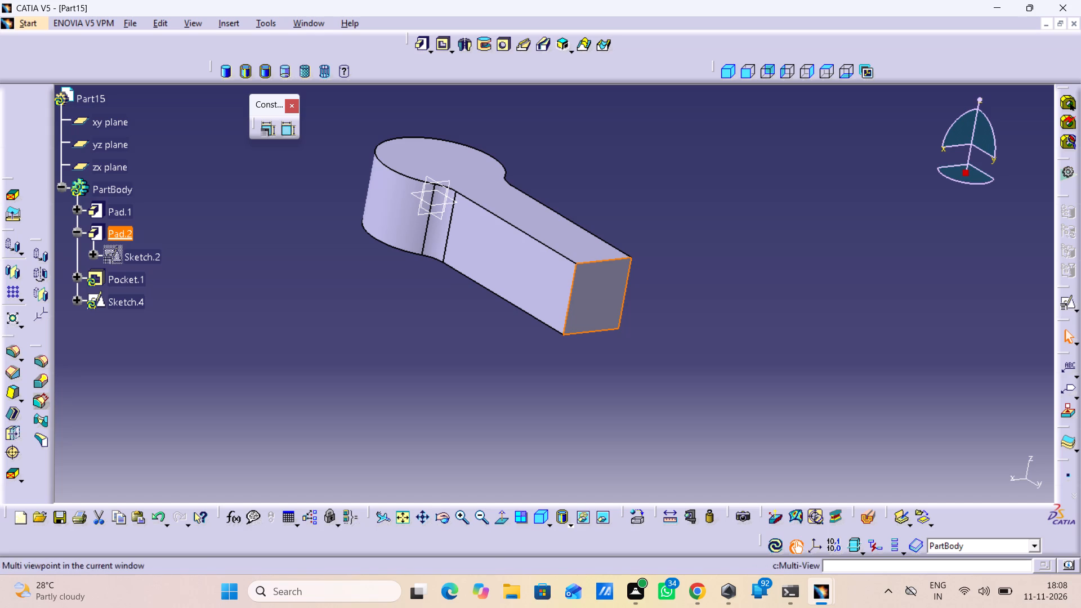
{"action": "left_click", "coordinate": [1063, 308]}
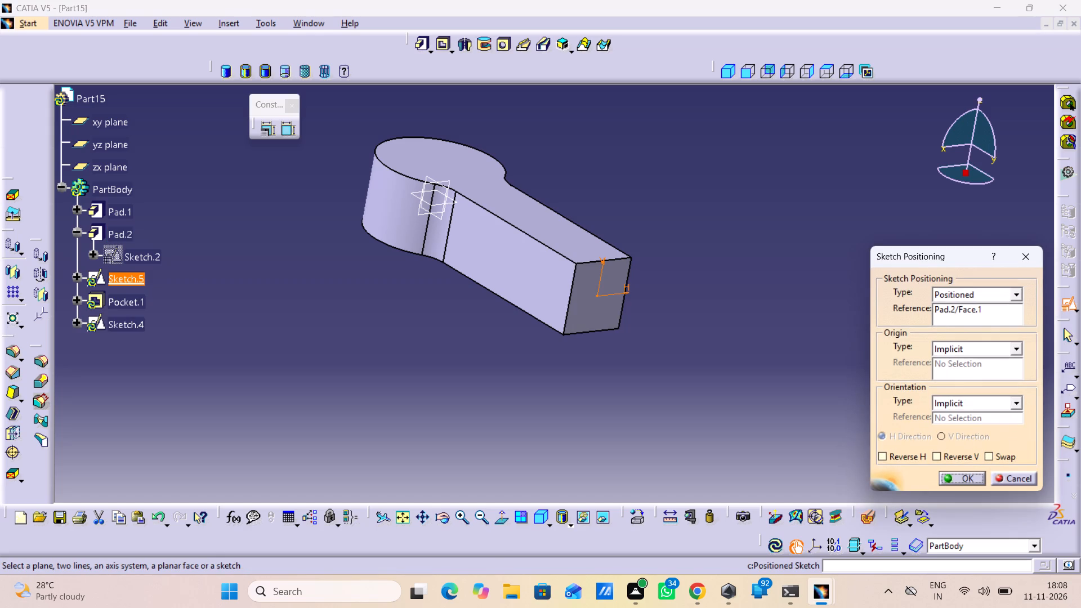
{"action": "left_click", "coordinate": [962, 471]}
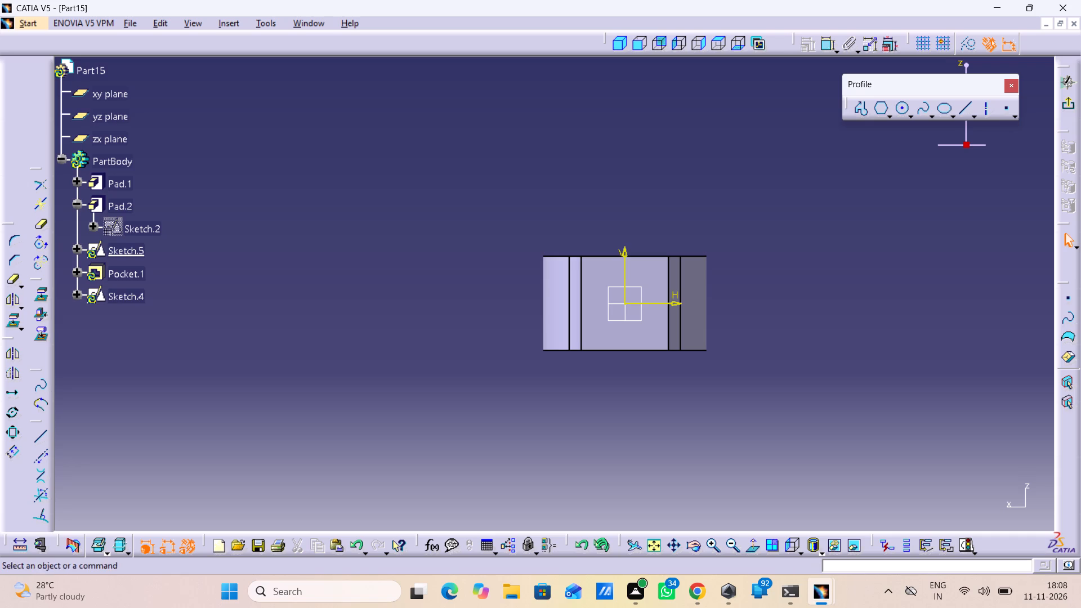
{"action": "left_click", "coordinate": [903, 113]}
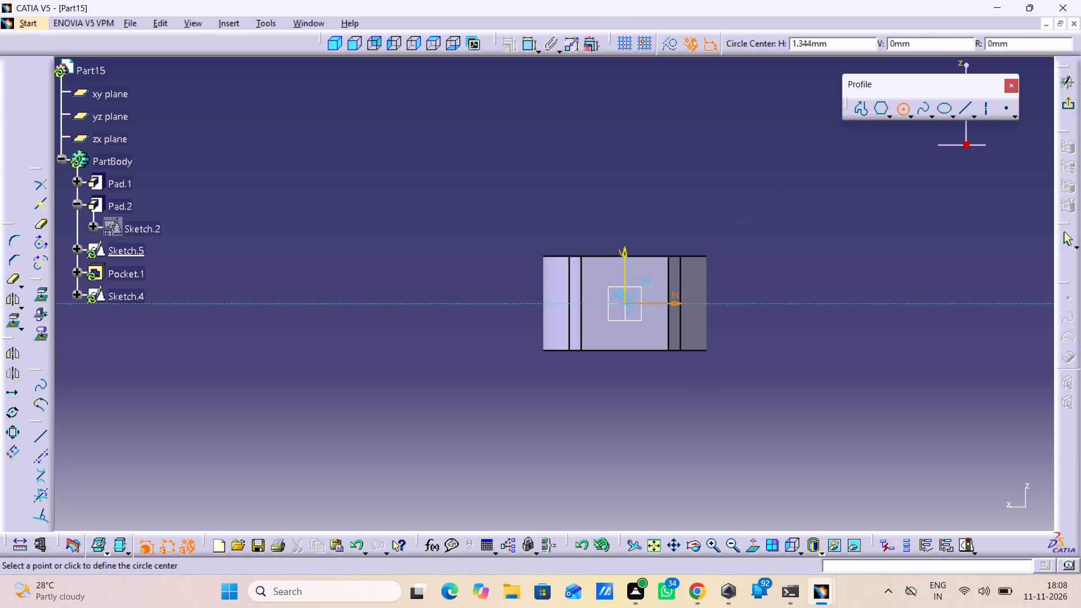
{"action": "left_click", "coordinate": [624, 301]}
{"action": "left_click", "coordinate": [633, 334]}
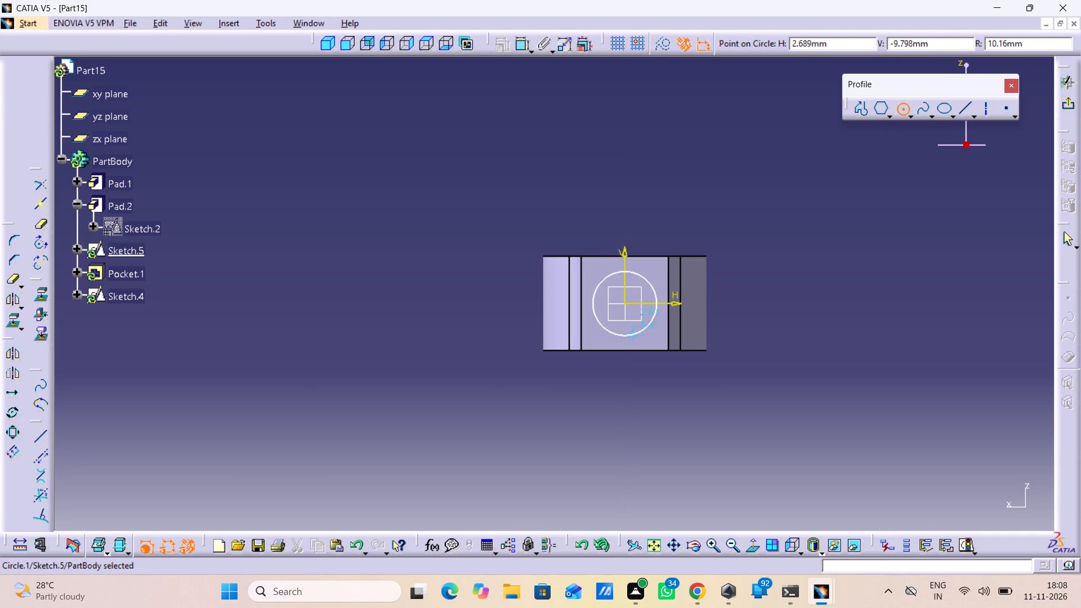
{"action": "left_click", "coordinate": [737, 207]}
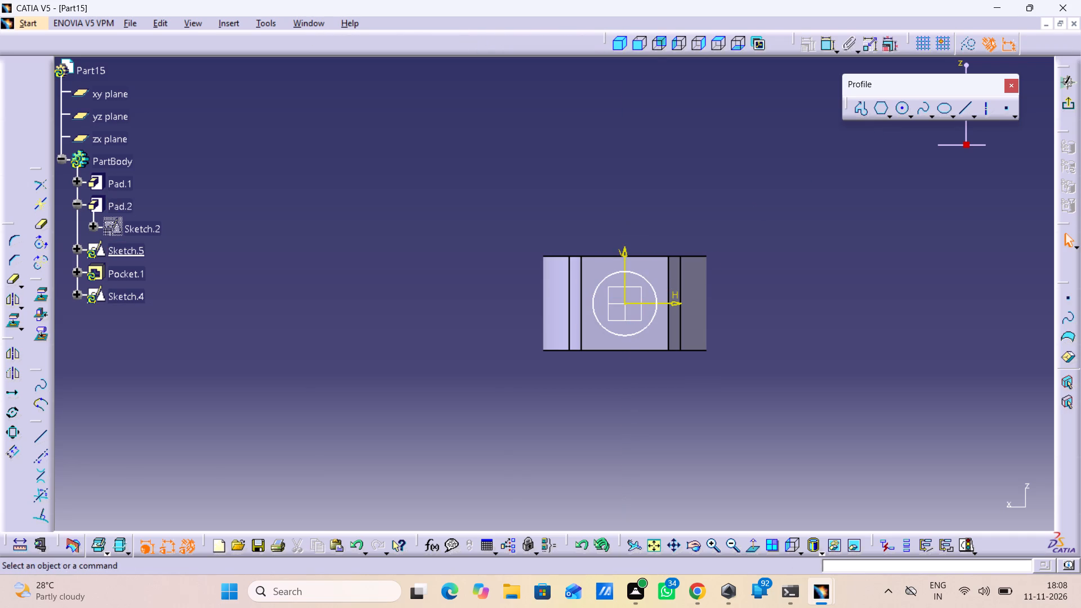
Dimension the circle's diameter at 25 mm and finish the end-face sketch.
{"action": "double_click", "coordinate": [828, 47]}
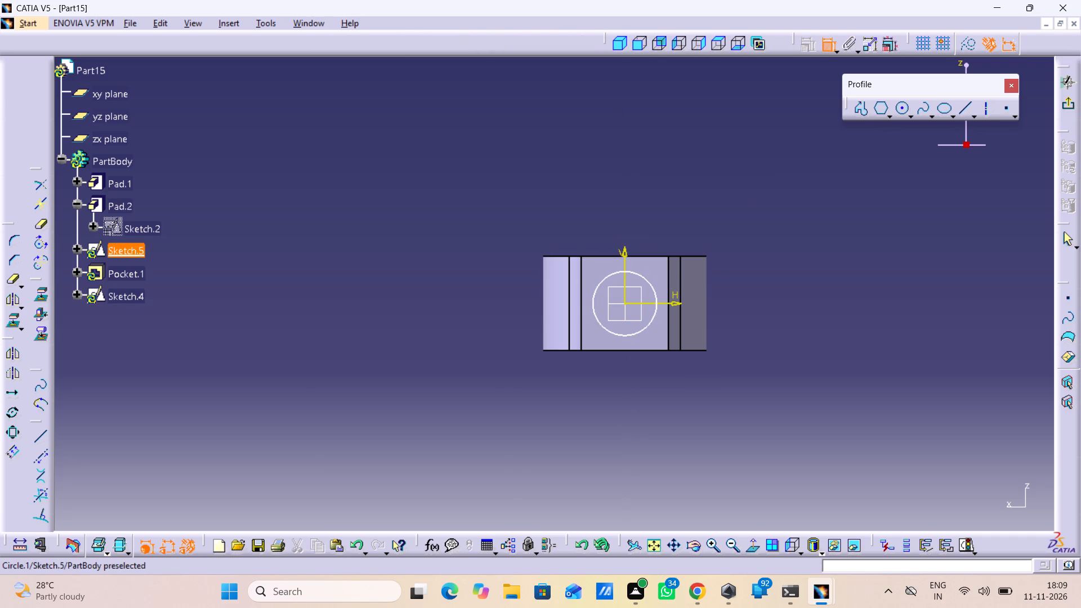
{"action": "left_click", "coordinate": [643, 280]}
{"action": "left_click", "coordinate": [696, 228]}
{"action": "left_click", "coordinate": [697, 220]}
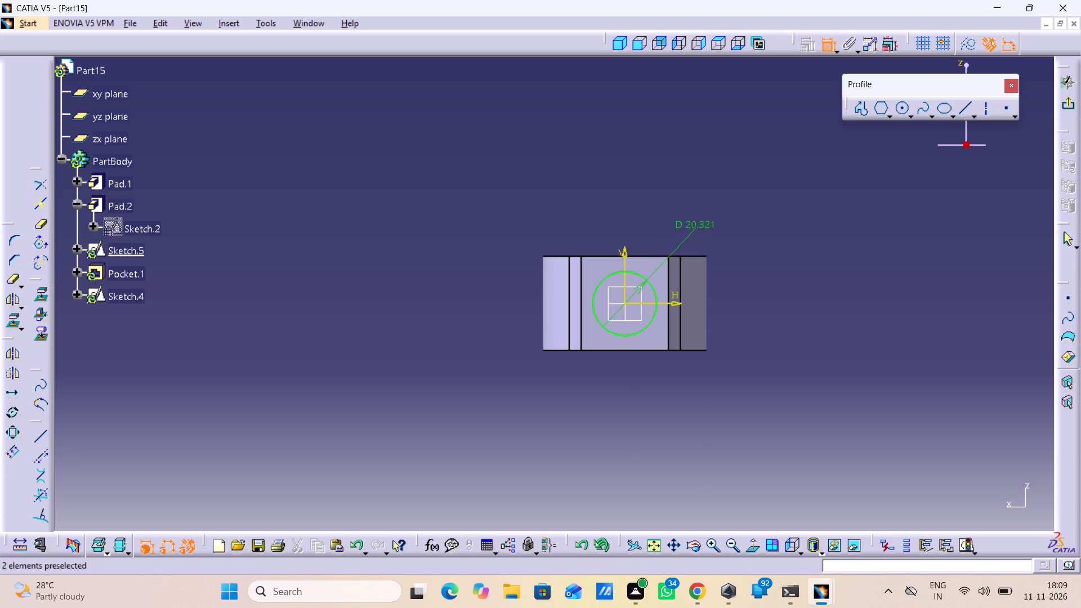
{"action": "left_click", "coordinate": [697, 220]}
{"action": "left_click_drag", "start_coordinate": [697, 220], "coordinate": [698, 225]}
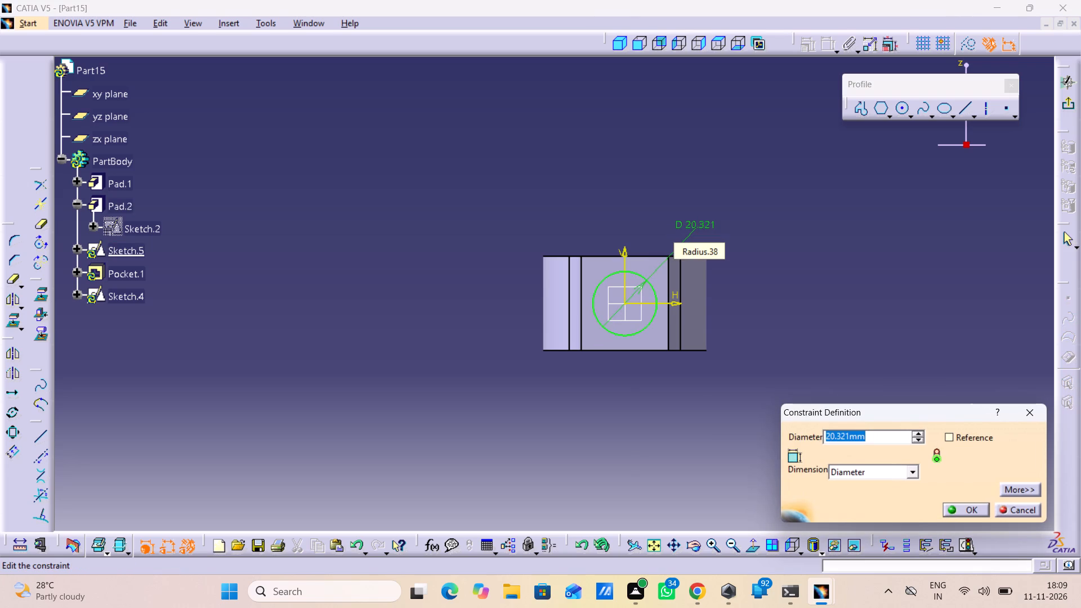
{"action": "type", "text": "25"}
{"action": "key", "text": "Return"}
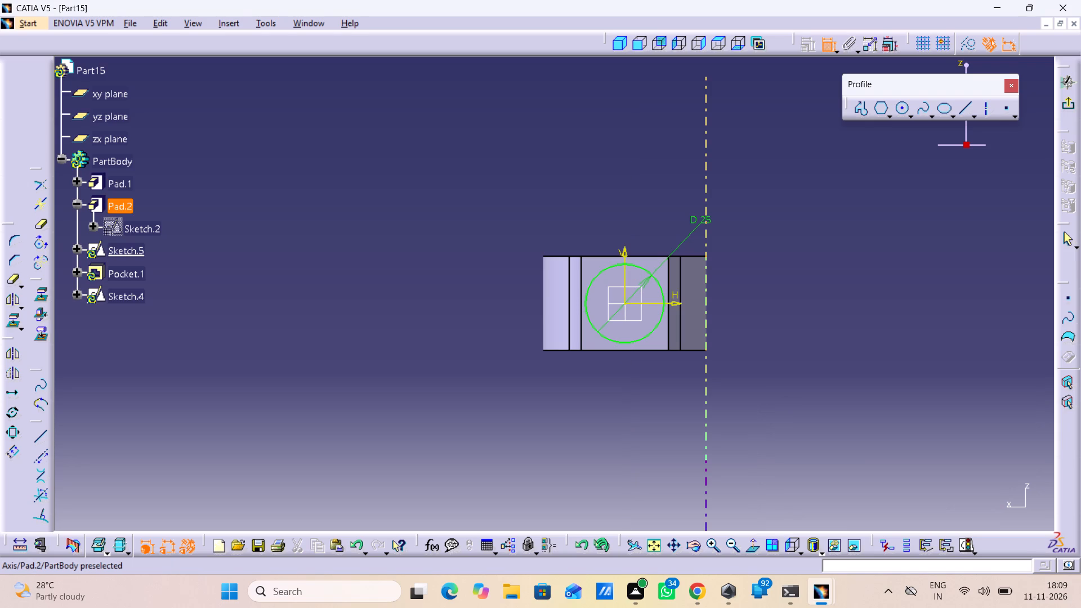
{"action": "left_click", "coordinate": [1072, 108]}
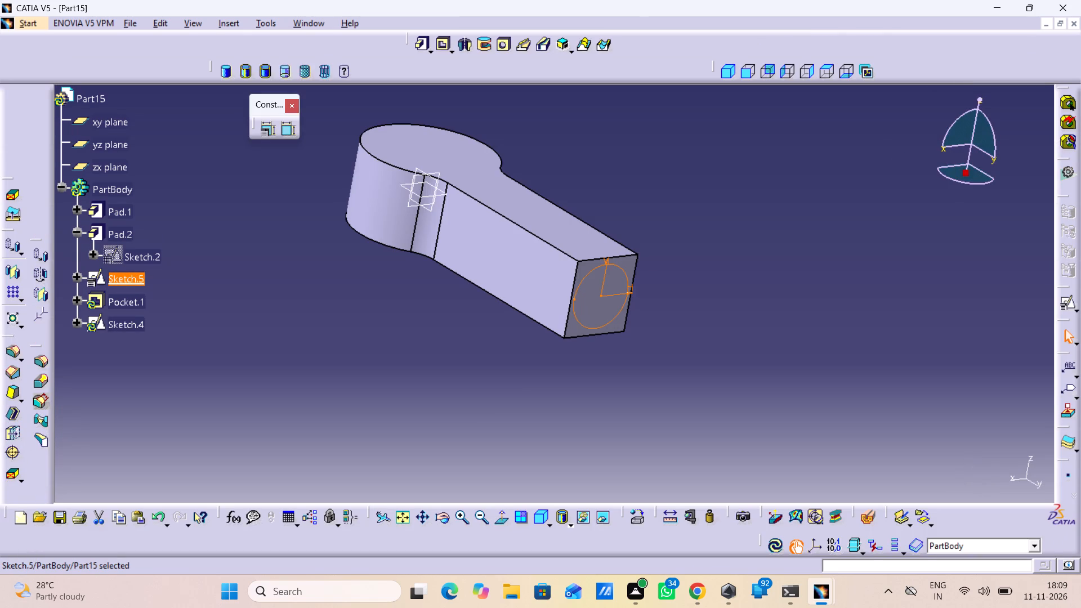
Extrude the circle sketch outward from the arm's end face as a 25 mm long pad.
{"action": "left_click", "coordinate": [427, 41]}
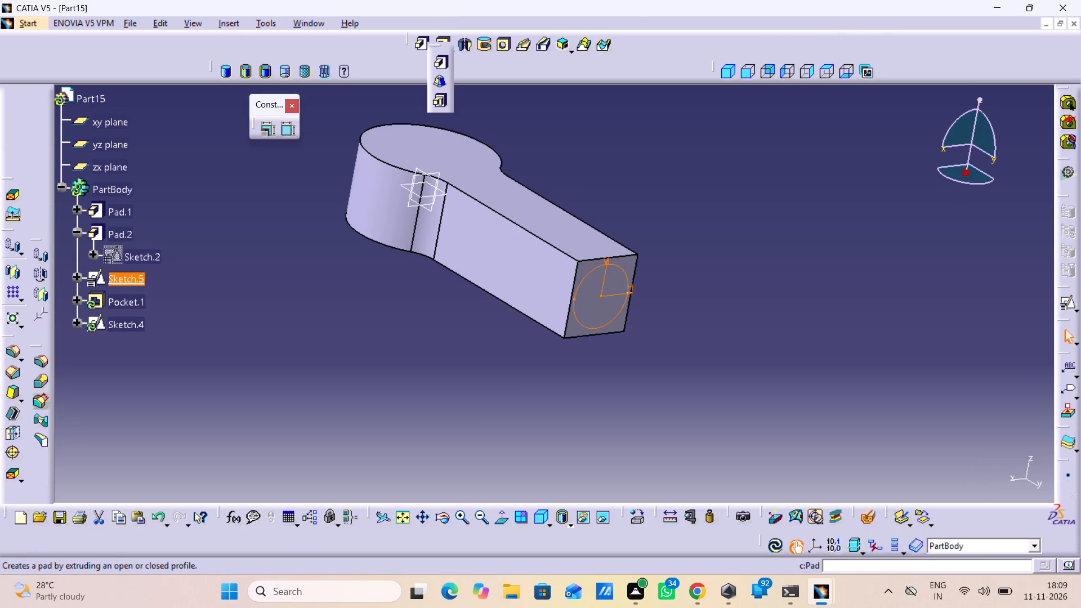
{"action": "left_click", "coordinate": [436, 64]}
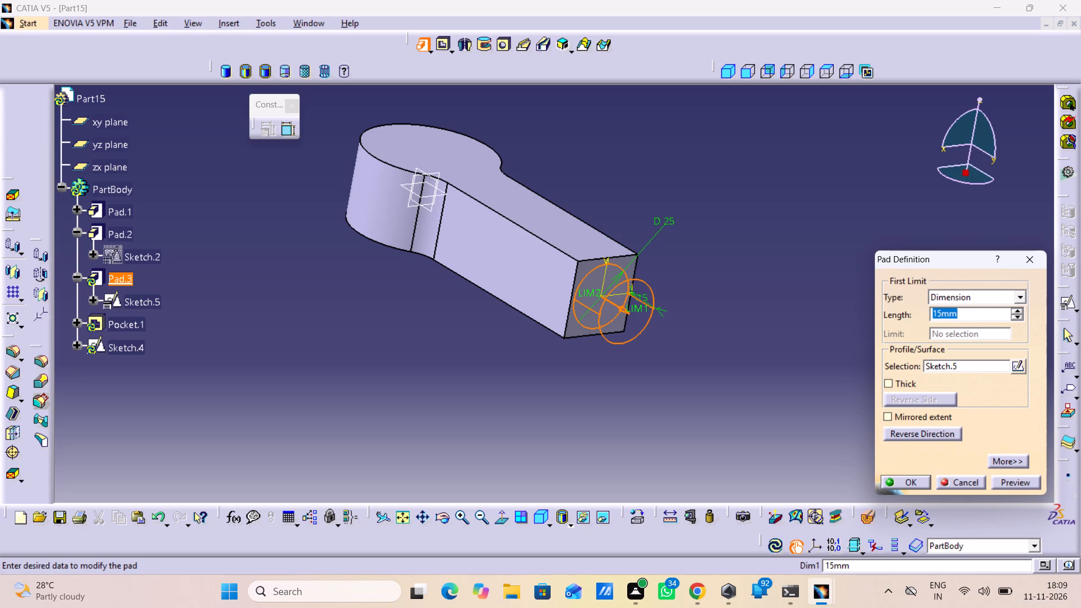
{"action": "type", "text": "25"}
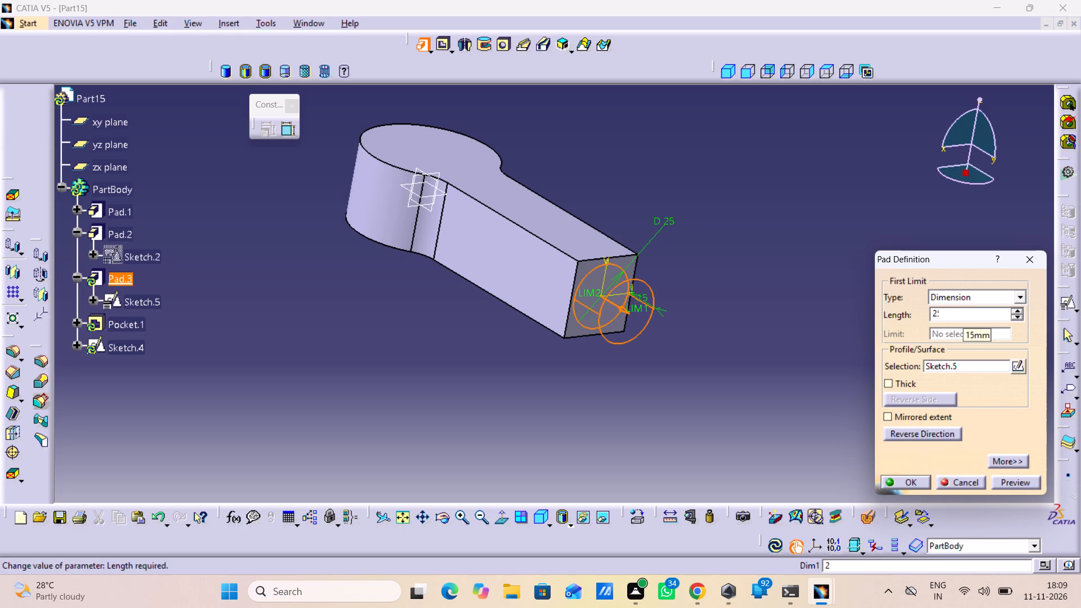
{"action": "left_click", "coordinate": [1013, 481]}
{"action": "left_click", "coordinate": [906, 479]}
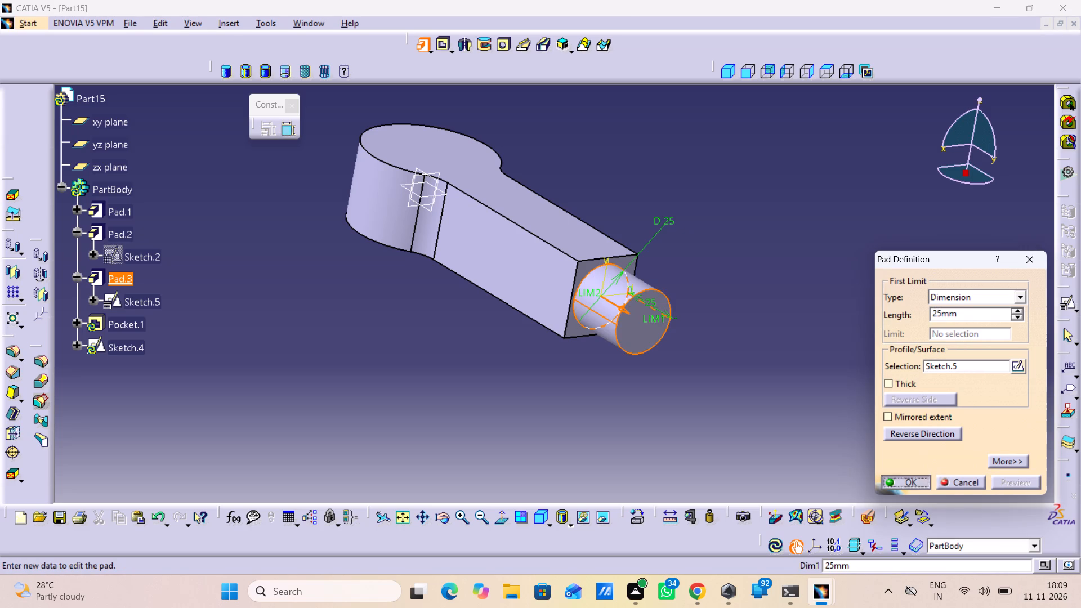
{"action": "left_click", "coordinate": [752, 440]}
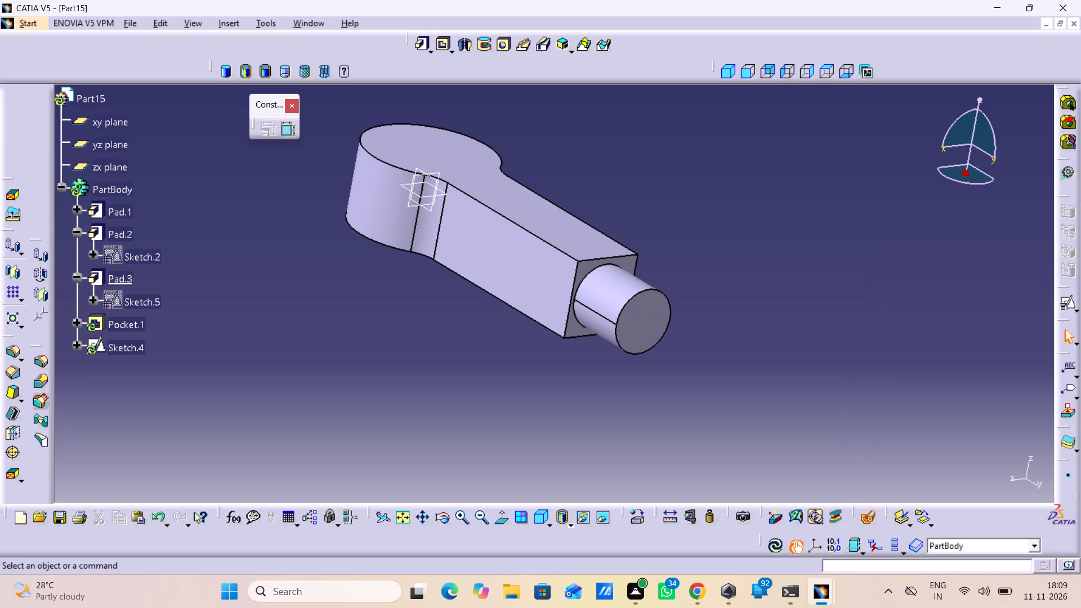
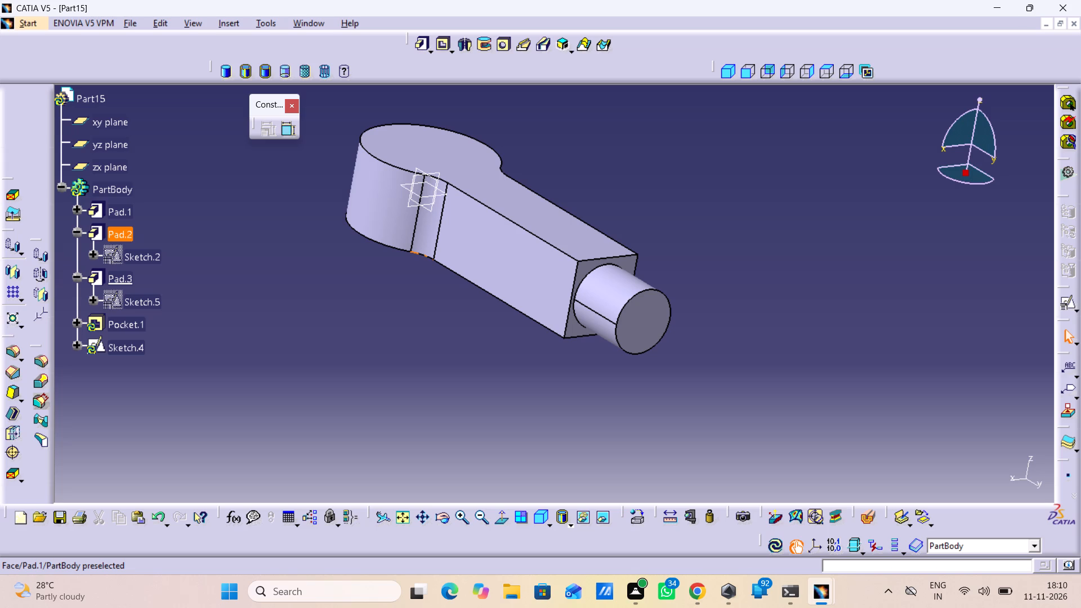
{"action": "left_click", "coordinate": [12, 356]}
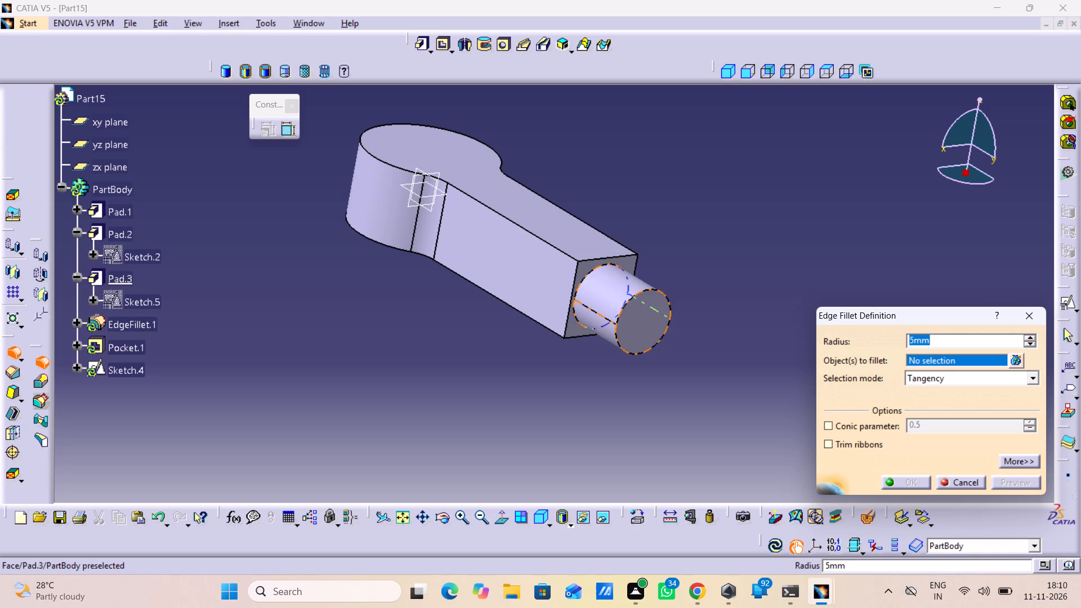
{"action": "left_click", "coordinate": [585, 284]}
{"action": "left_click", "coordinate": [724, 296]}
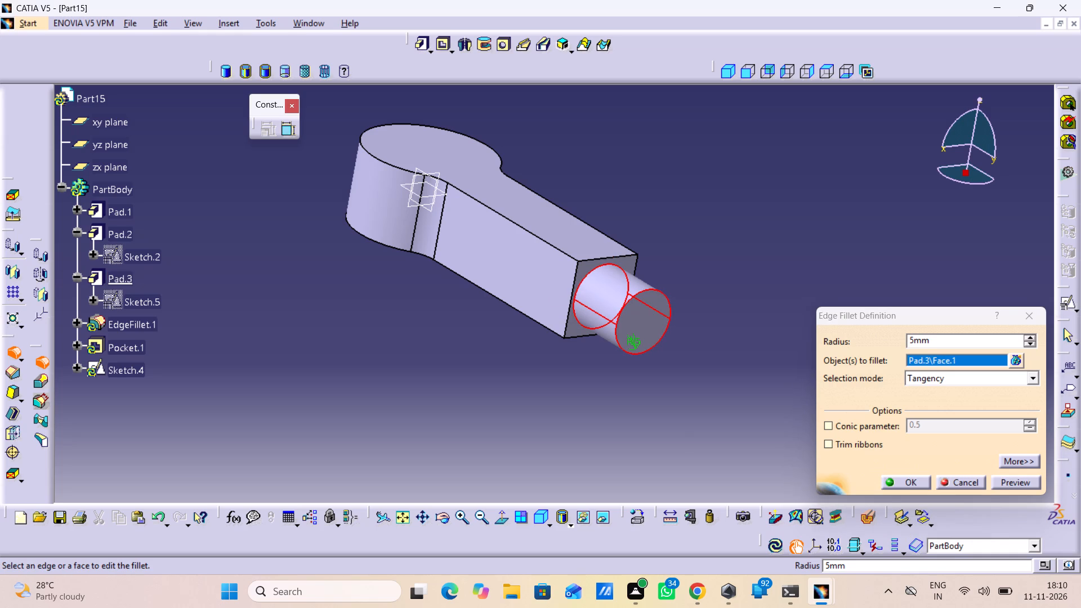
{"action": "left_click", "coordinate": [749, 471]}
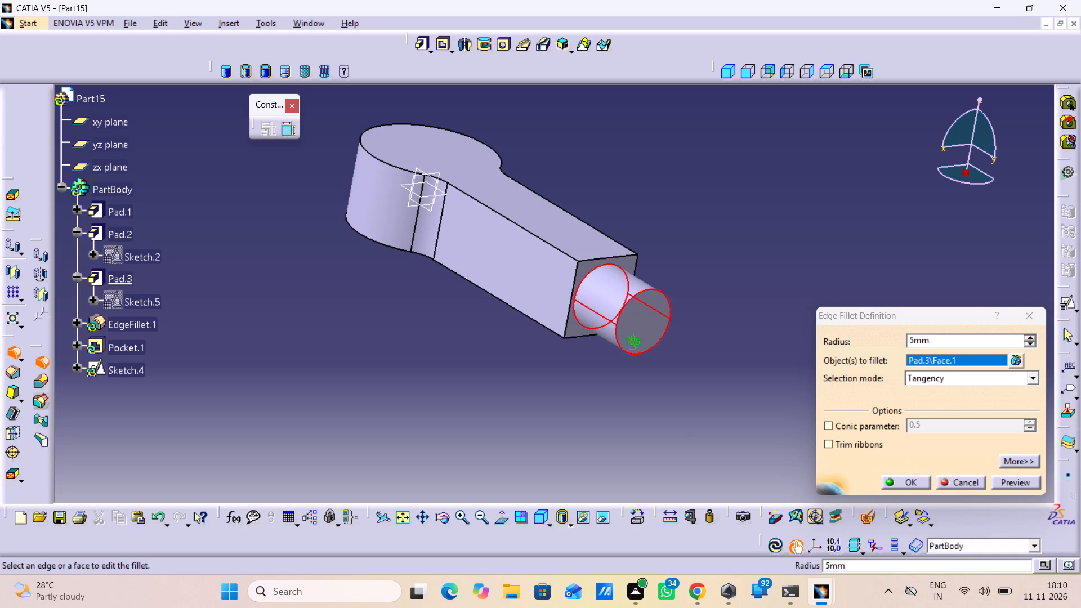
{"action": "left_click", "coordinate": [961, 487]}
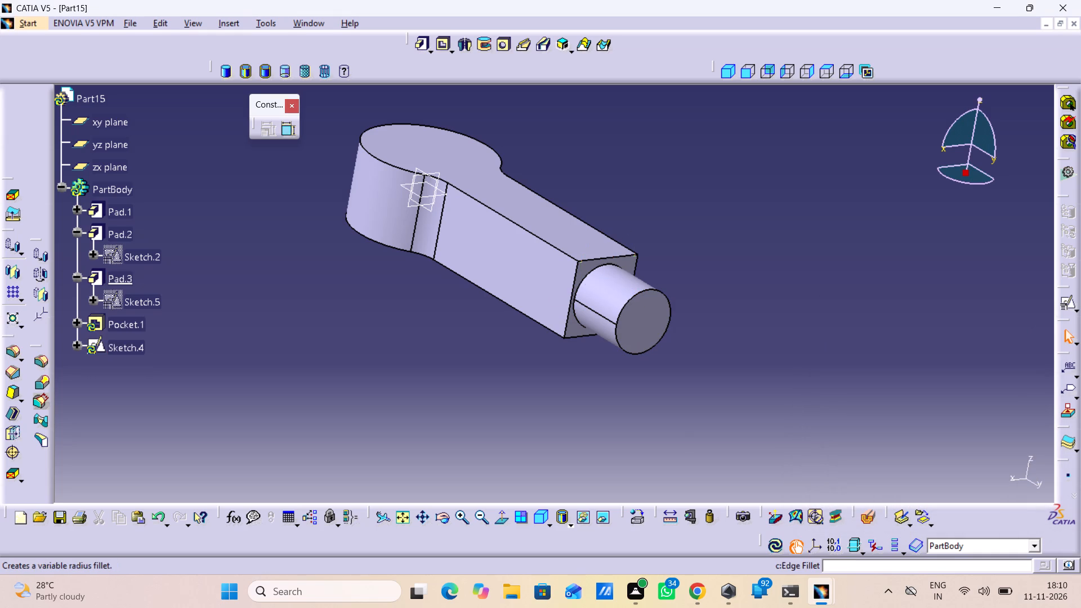
Preview a 5 mm edge fillet on the circular edge where the cylindrical end meets the arm's end face.
{"action": "double_click", "coordinate": [11, 350]}
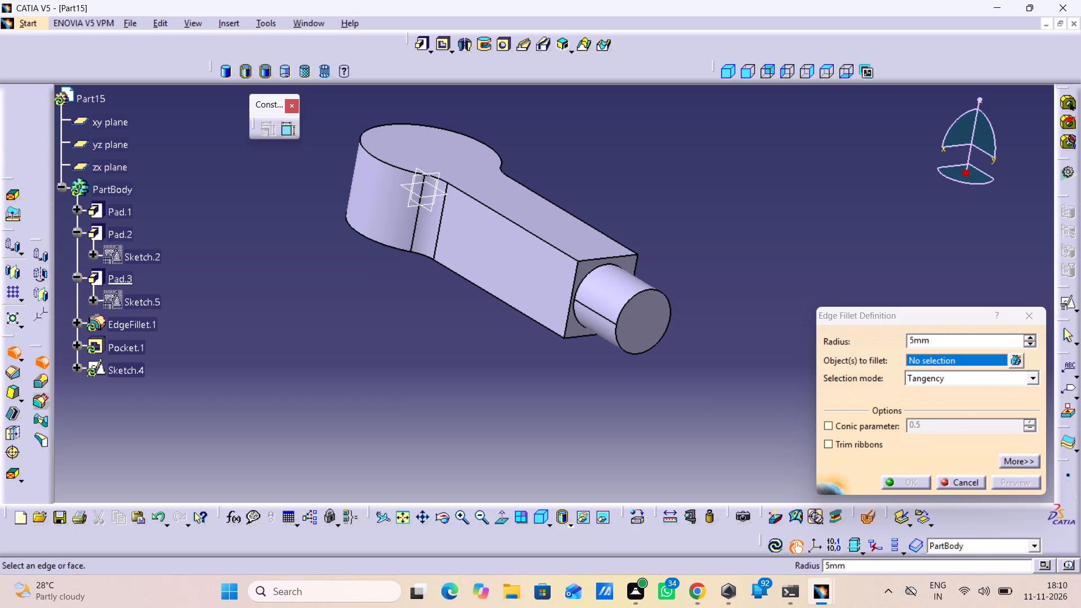
{"action": "middle_click_drag", "start_coordinate": [696, 412], "coordinate": [675, 296]}
{"action": "right_click", "coordinate": [696, 412]}
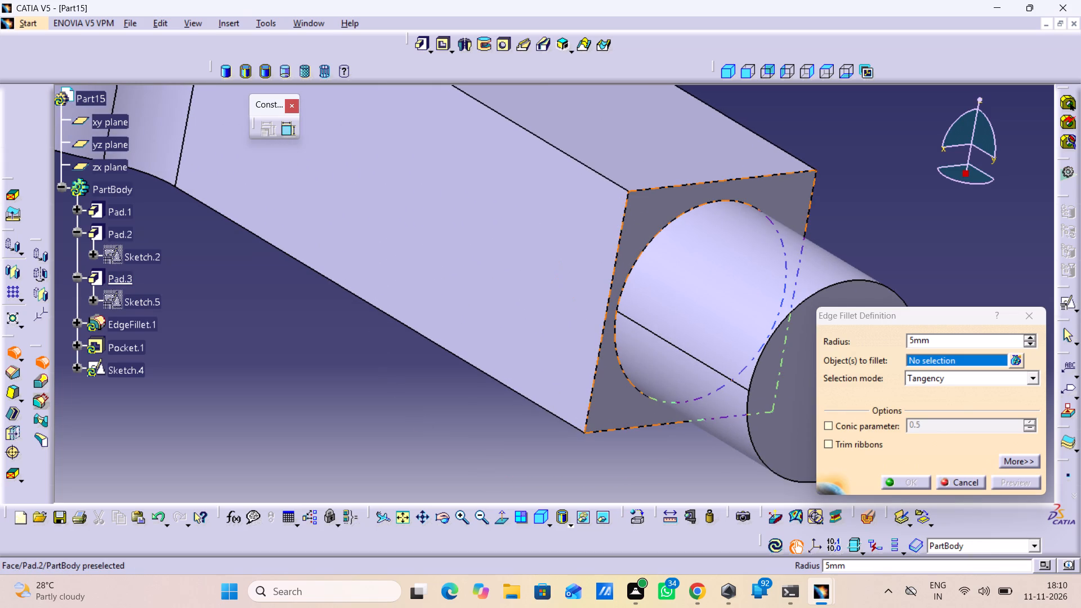
{"action": "left_click", "coordinate": [621, 363]}
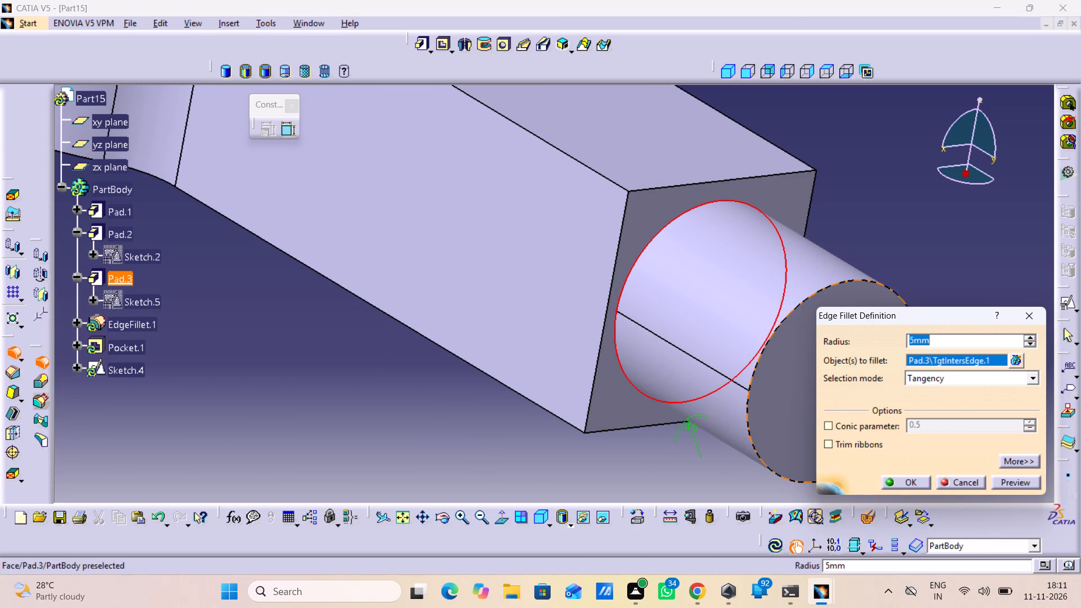
{"action": "left_click", "coordinate": [1014, 488]}
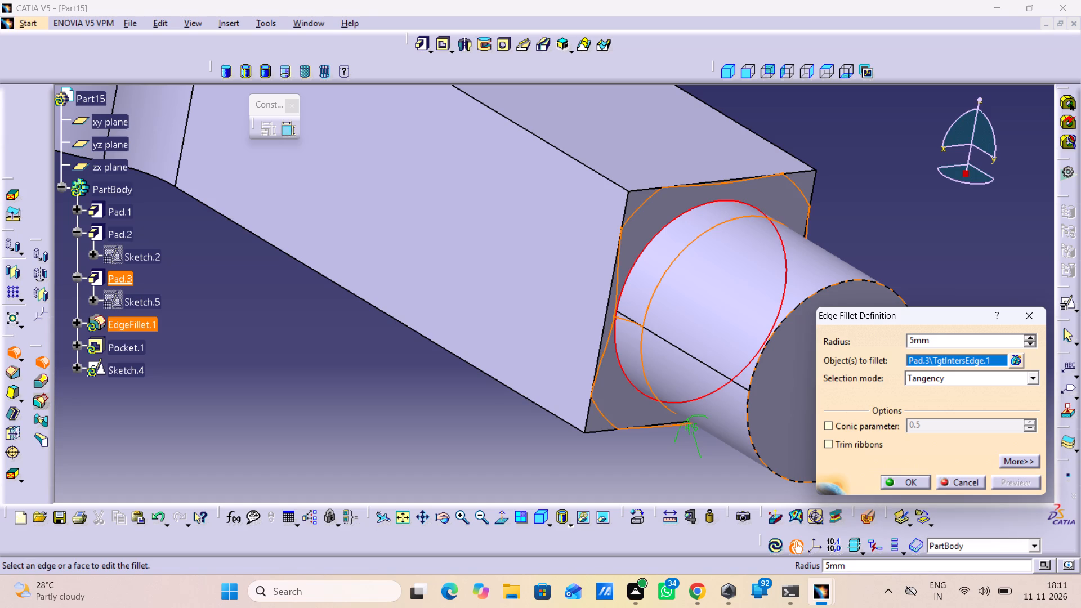
{"action": "middle_click_drag", "start_coordinate": [278, 326], "coordinate": [305, 403]}
{"action": "right_click", "coordinate": [278, 326]}
{"action": "middle_click_drag", "start_coordinate": [591, 401], "coordinate": [578, 360]}
{"action": "right_click", "coordinate": [591, 401]}
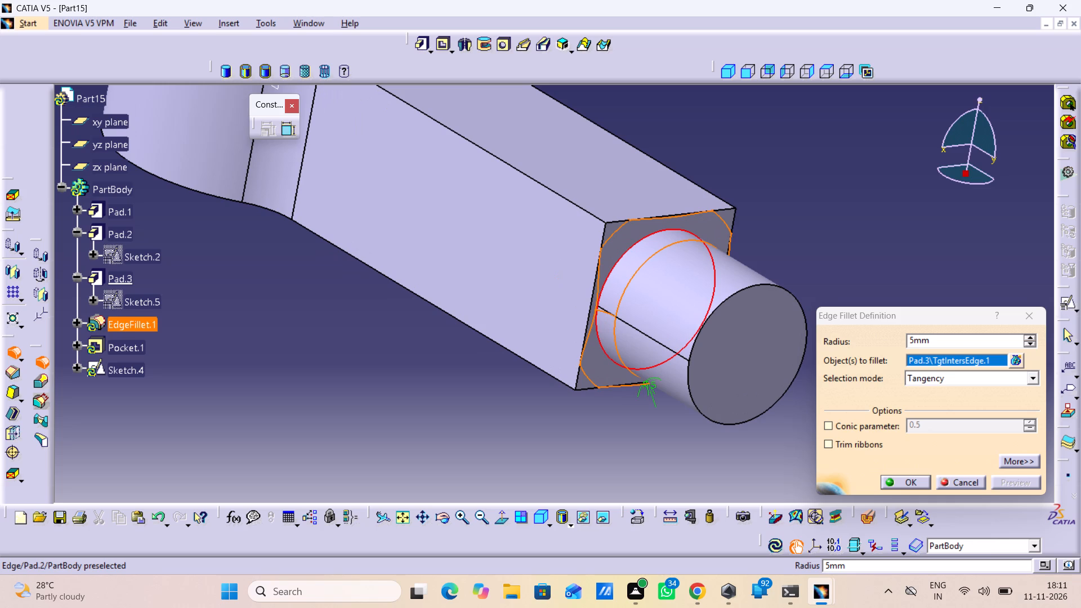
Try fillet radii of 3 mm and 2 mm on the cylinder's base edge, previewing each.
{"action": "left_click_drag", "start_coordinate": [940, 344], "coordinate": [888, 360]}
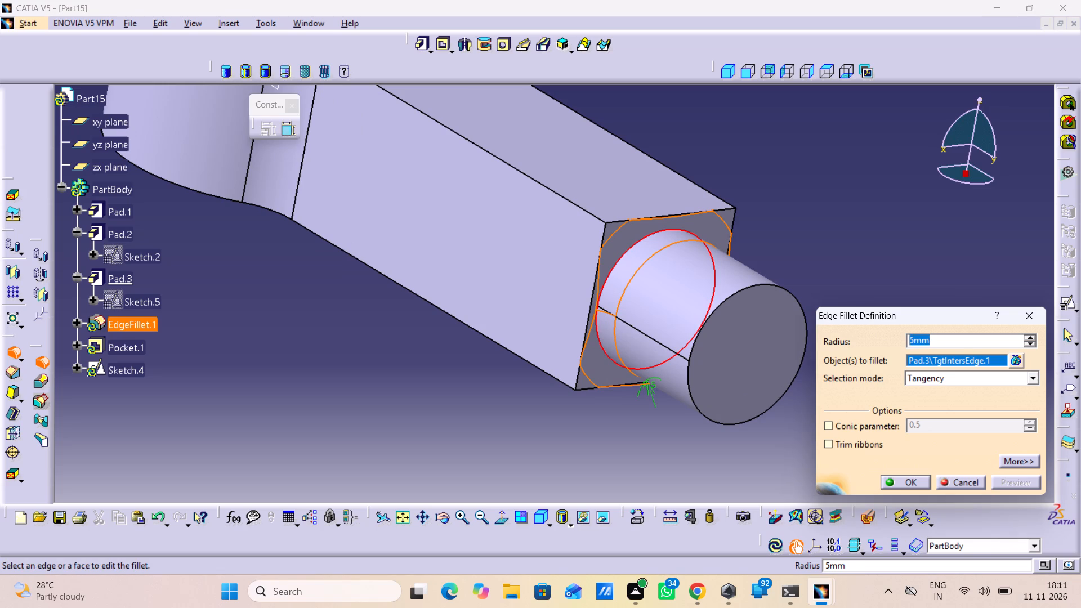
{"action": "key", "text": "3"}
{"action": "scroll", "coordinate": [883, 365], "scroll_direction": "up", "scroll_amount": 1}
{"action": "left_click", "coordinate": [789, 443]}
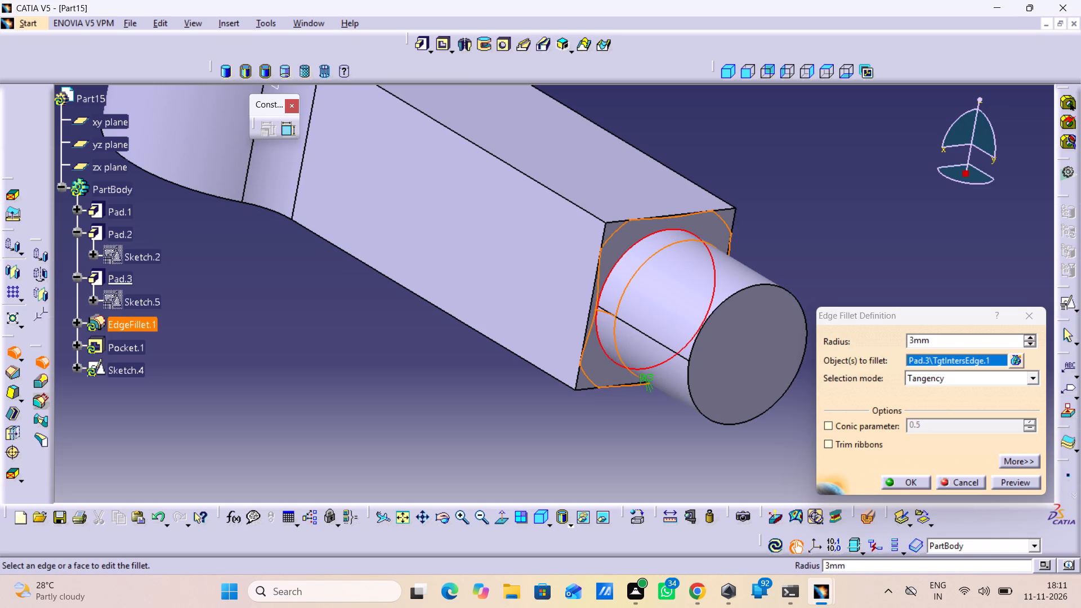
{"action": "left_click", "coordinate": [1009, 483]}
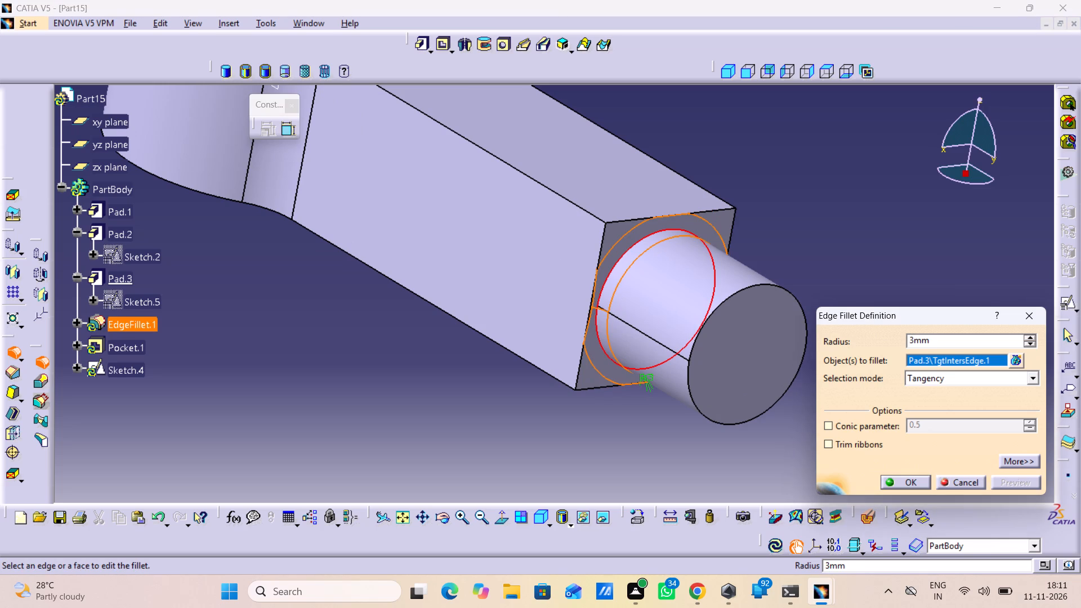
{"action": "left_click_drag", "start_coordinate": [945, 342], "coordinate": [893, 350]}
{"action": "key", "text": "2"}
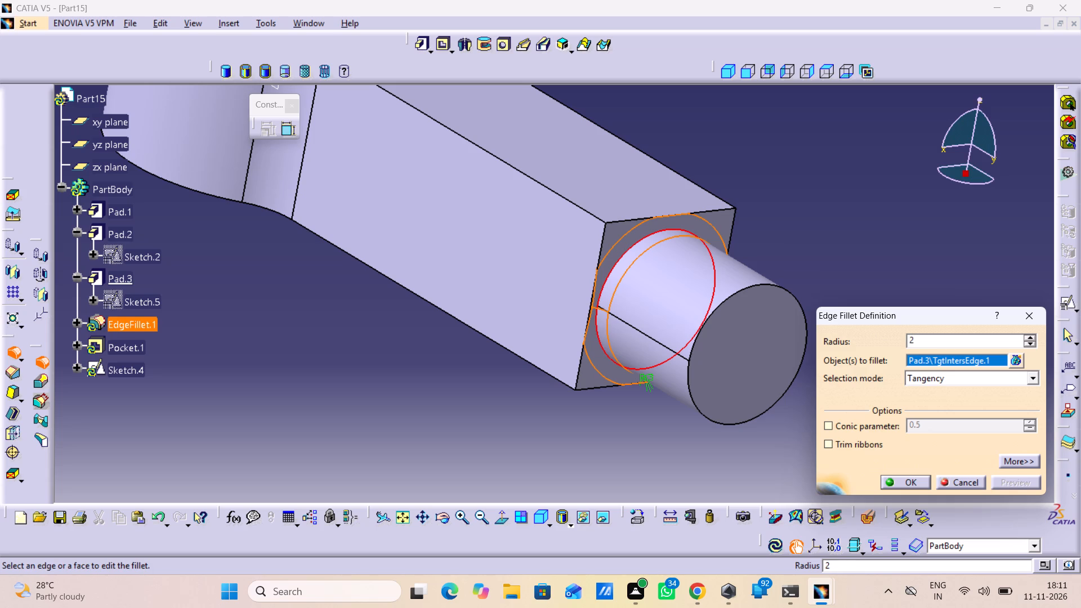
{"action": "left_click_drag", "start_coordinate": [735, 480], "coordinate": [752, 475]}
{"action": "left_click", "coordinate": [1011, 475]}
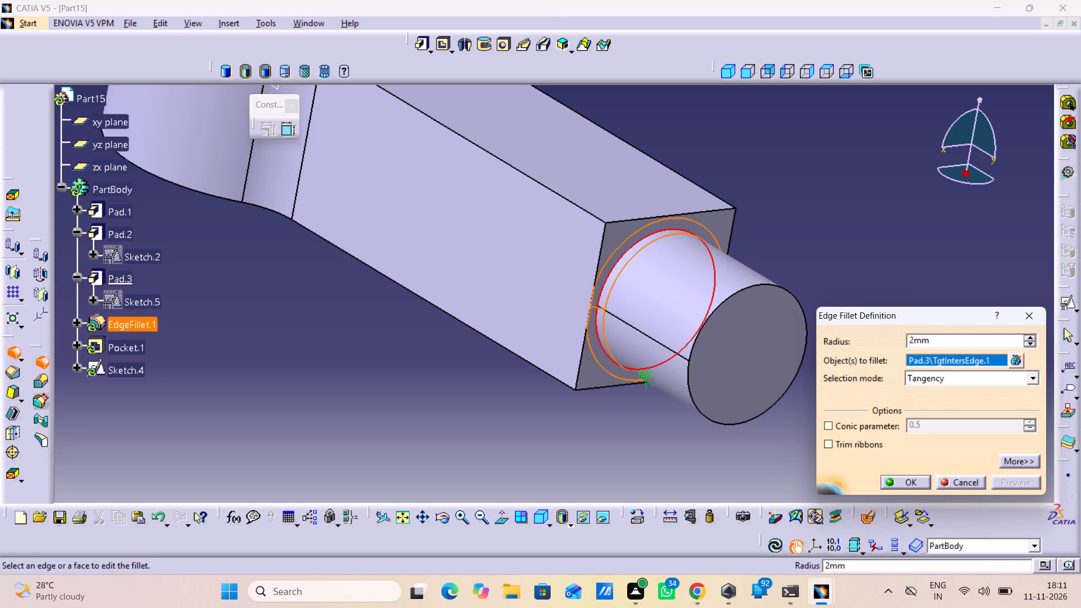
Set the fillet radius to 1 mm, preview it and apply it to the cylinder's base edge.
{"action": "left_click_drag", "start_coordinate": [947, 341], "coordinate": [883, 357]}
{"action": "key", "text": "1"}
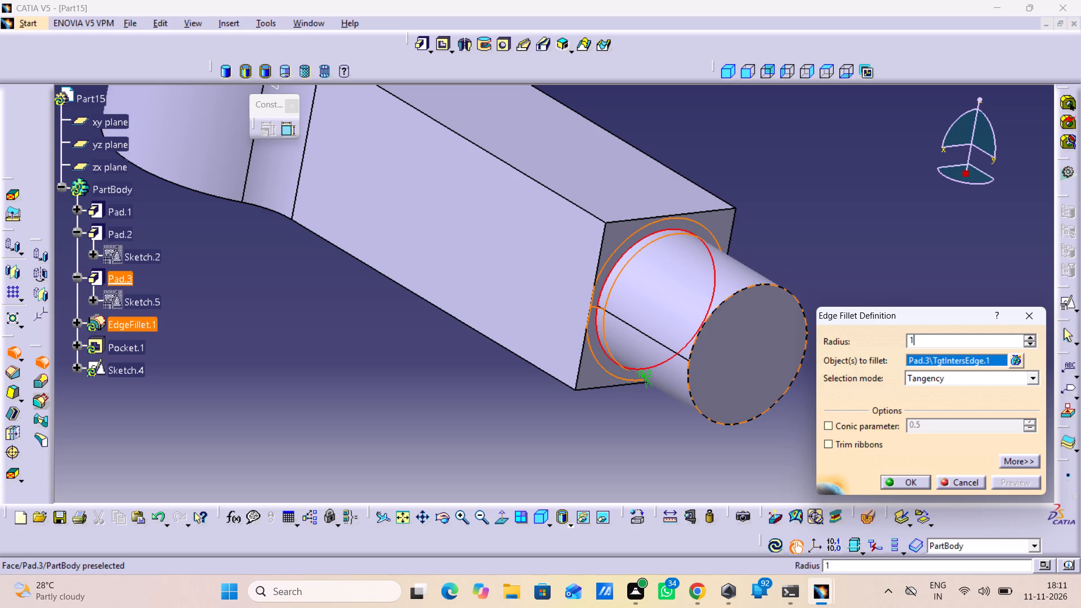
{"action": "left_click", "coordinate": [709, 381]}
{"action": "left_click", "coordinate": [770, 378]}
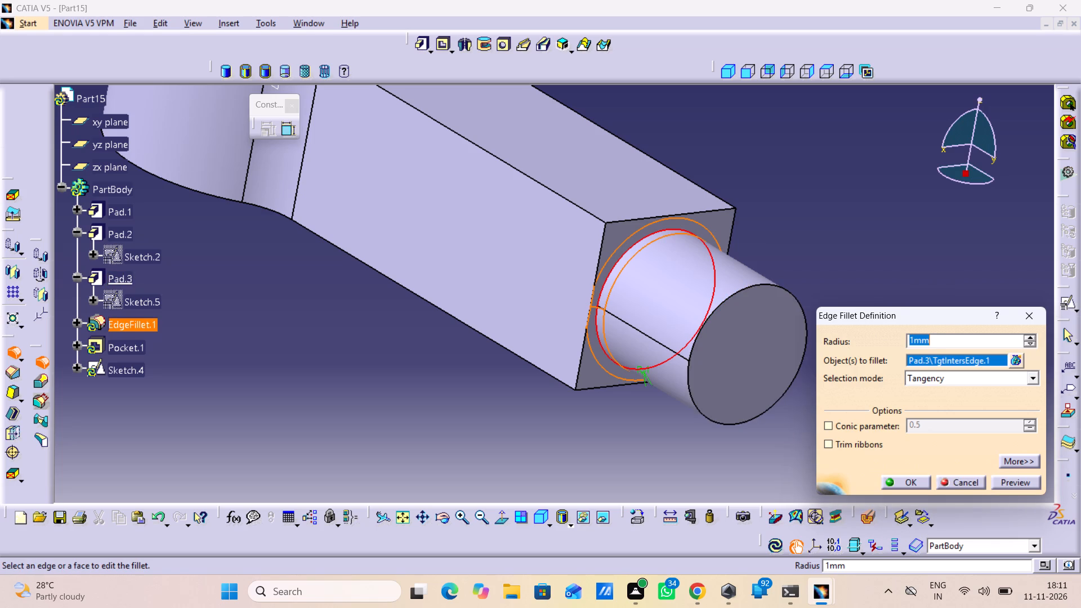
{"action": "left_click", "coordinate": [1033, 484]}
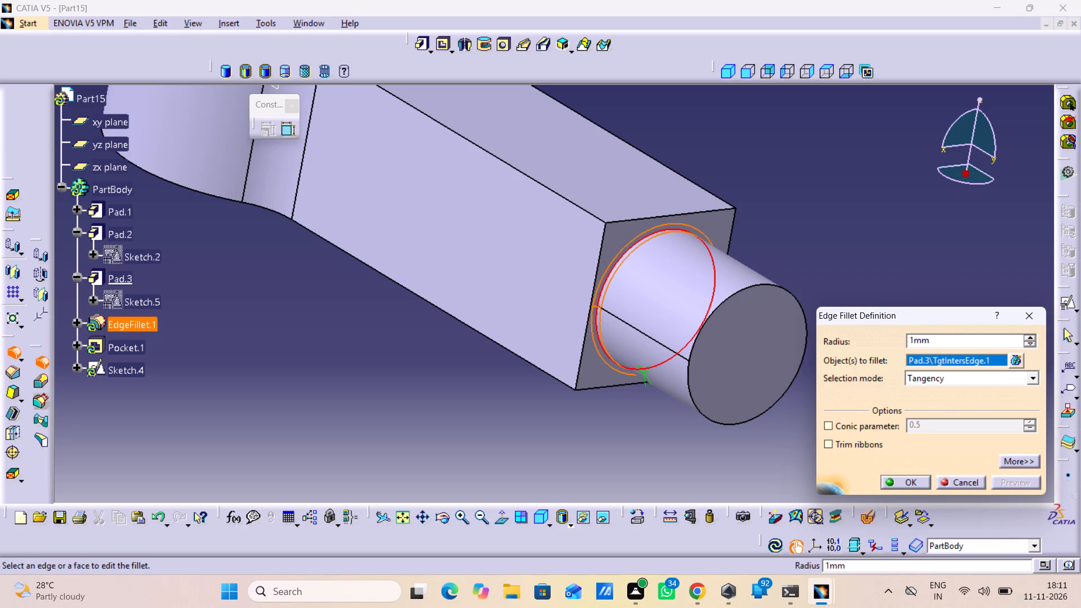
{"action": "left_click", "coordinate": [914, 482]}
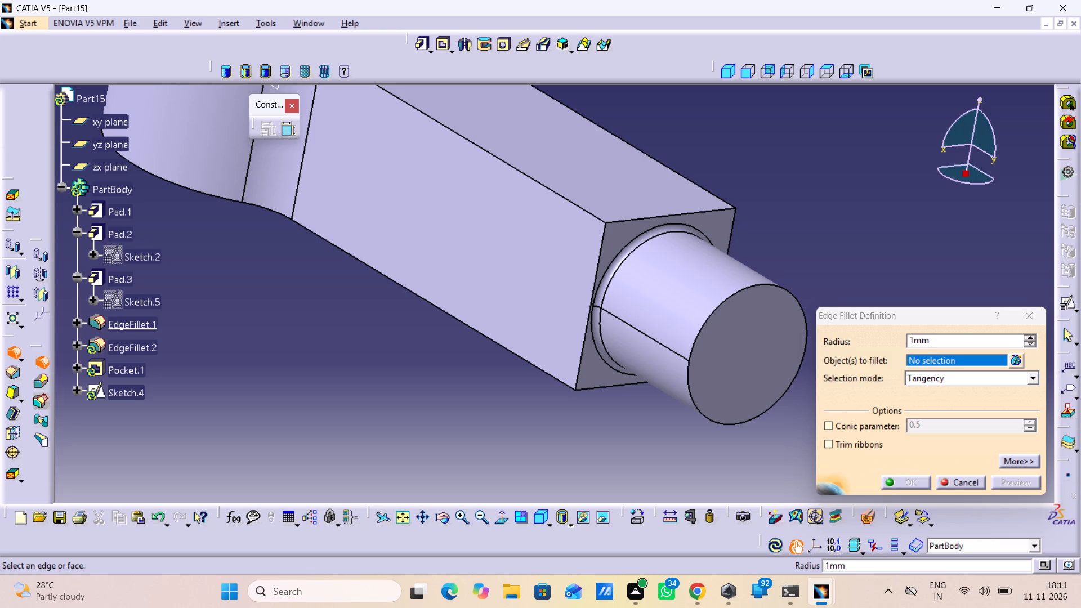
{"action": "left_click", "coordinate": [959, 479]}
{"action": "middle_click_drag", "start_coordinate": [865, 473], "coordinate": [851, 469]}
{"action": "right_click_drag", "start_coordinate": [865, 473], "coordinate": [851, 469]}
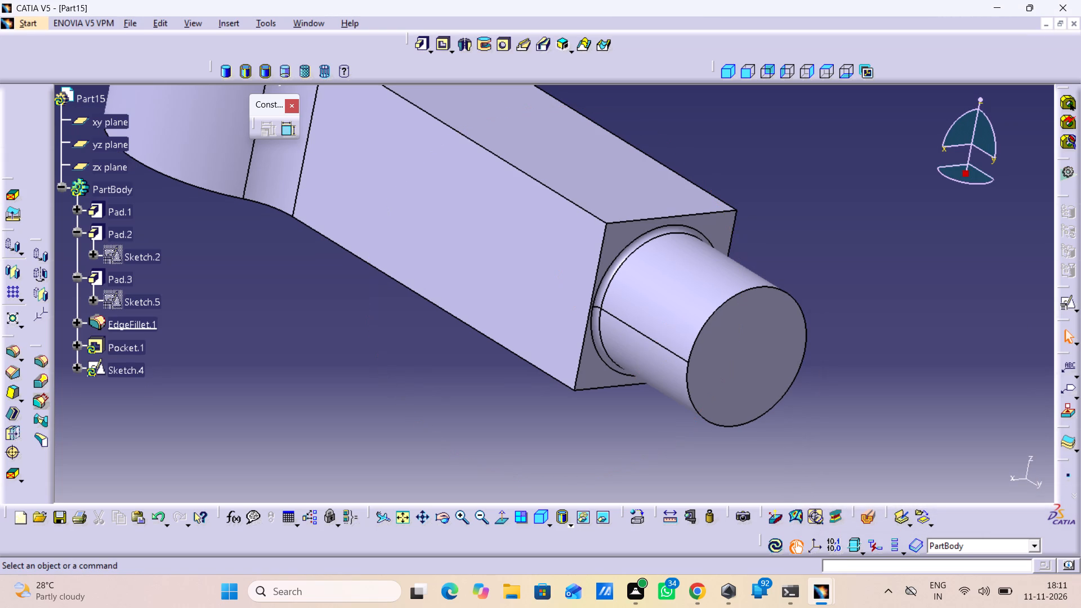
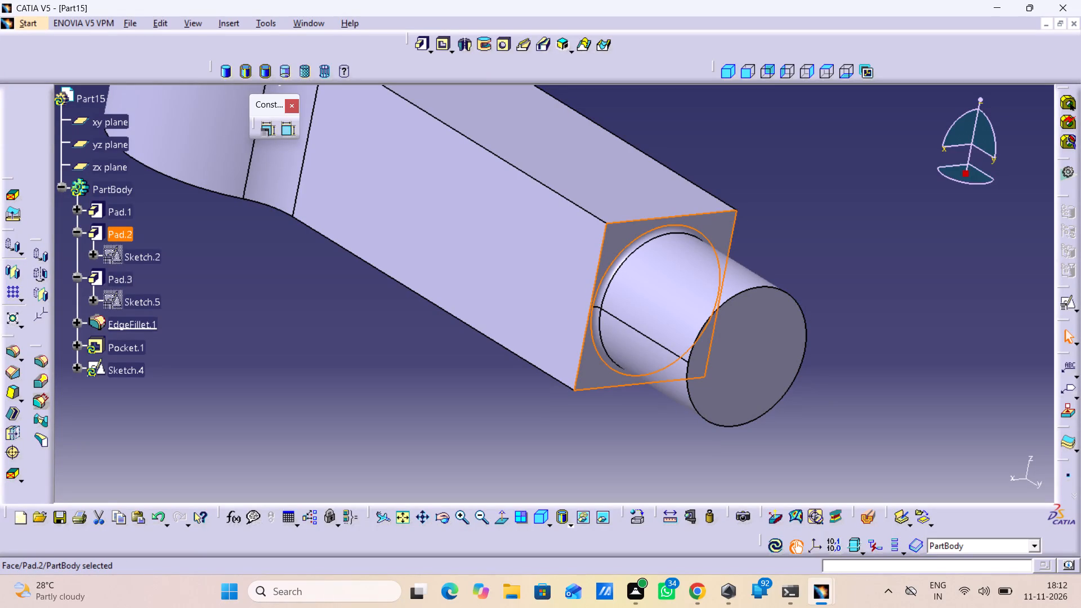
Set the length of the arm's mirrored pad (Pad.2) to 14 mm, preview it and apply the change.
{"action": "left_click", "coordinate": [628, 441]}
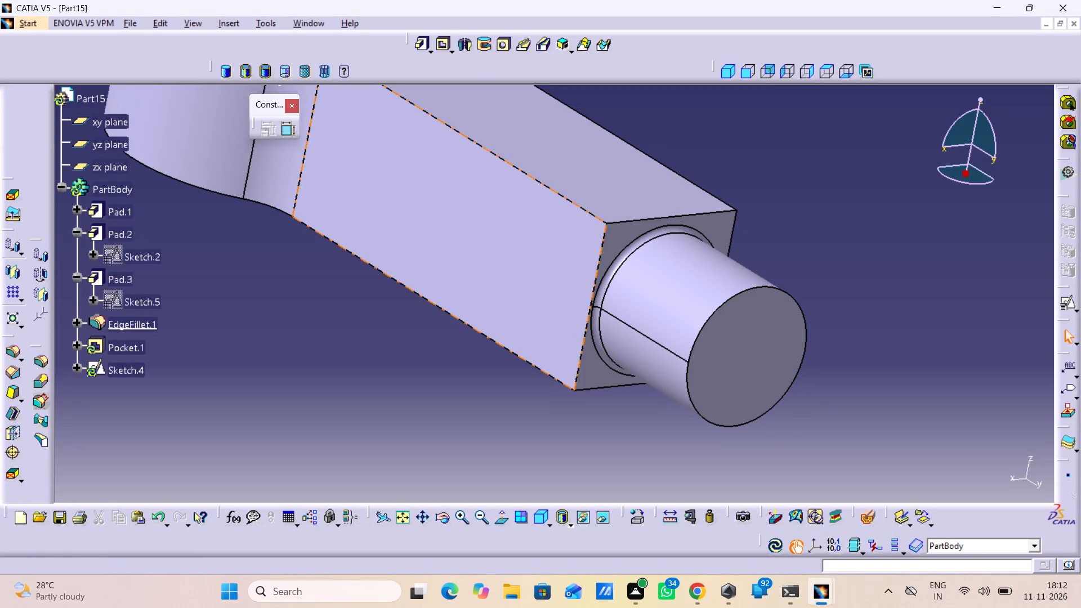
{"action": "double_click", "coordinate": [530, 288]}
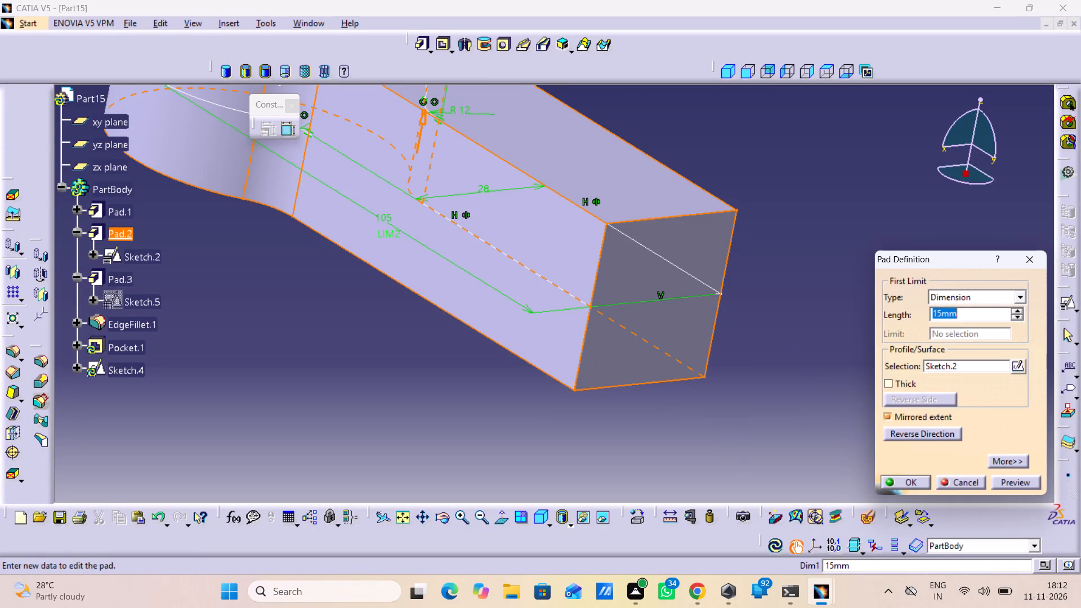
{"action": "middle_click_drag", "start_coordinate": [470, 280], "coordinate": [542, 311]}
{"action": "right_click_drag", "start_coordinate": [470, 280], "coordinate": [542, 311]}
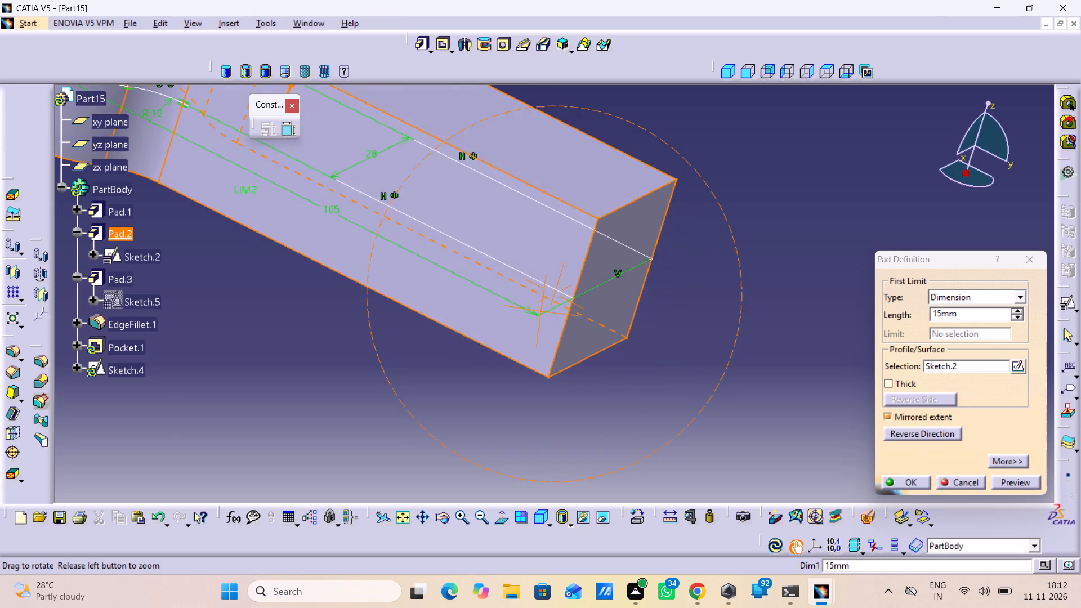
{"action": "middle_click_drag", "start_coordinate": [542, 311], "coordinate": [574, 262]}
{"action": "right_click_drag", "start_coordinate": [542, 311], "coordinate": [574, 262]}
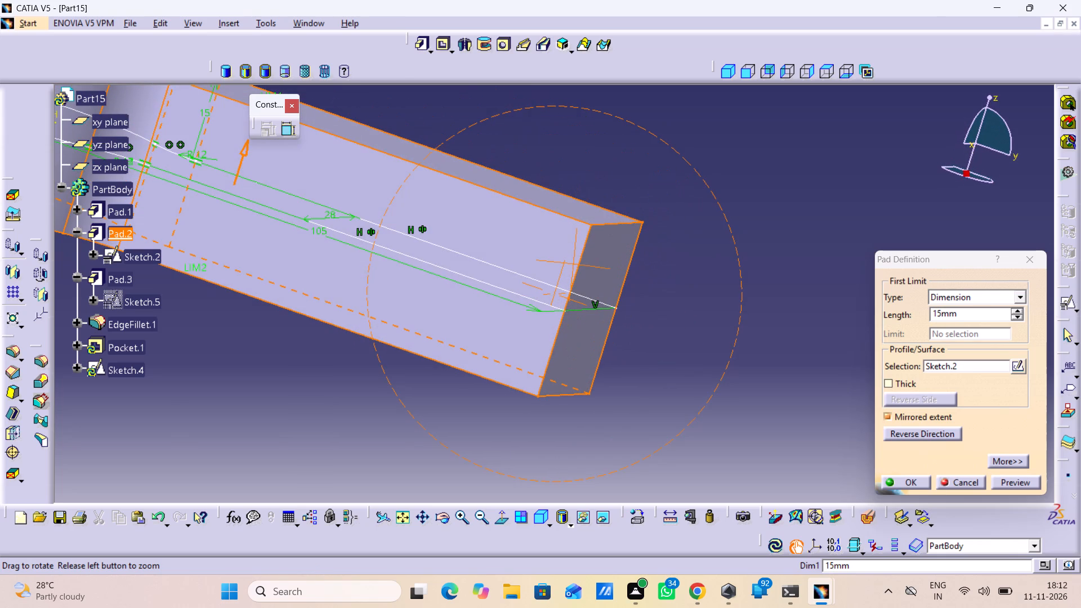
{"action": "right_click_drag", "start_coordinate": [574, 262], "coordinate": [574, 261]}
{"action": "middle_click_drag", "start_coordinate": [574, 262], "coordinate": [574, 261]}
{"action": "middle_click_drag", "start_coordinate": [350, 251], "coordinate": [275, 127]}
{"action": "right_click", "coordinate": [348, 251]}
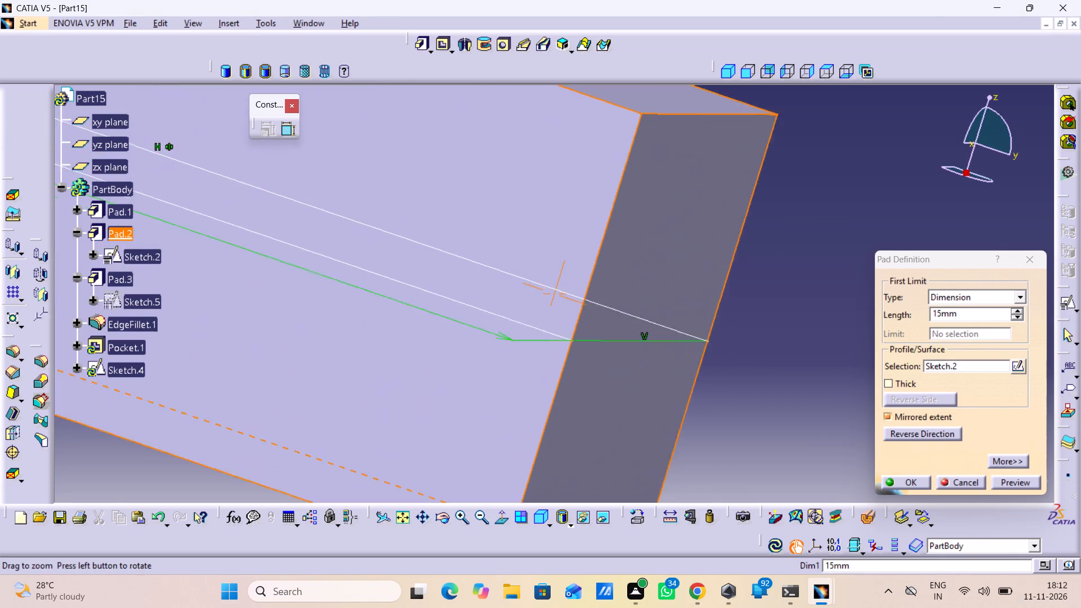
{"action": "middle_click_drag", "start_coordinate": [275, 127], "coordinate": [264, 116]}
{"action": "middle_click_drag", "start_coordinate": [267, 269], "coordinate": [1024, 565]}
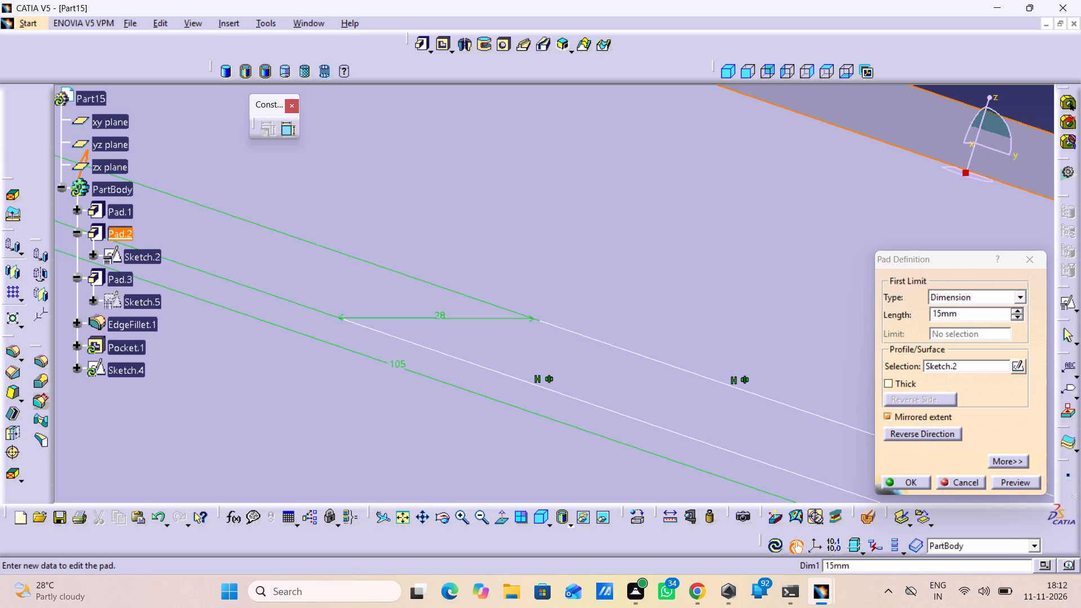
{"action": "left_click_drag", "start_coordinate": [978, 316], "coordinate": [868, 332]}
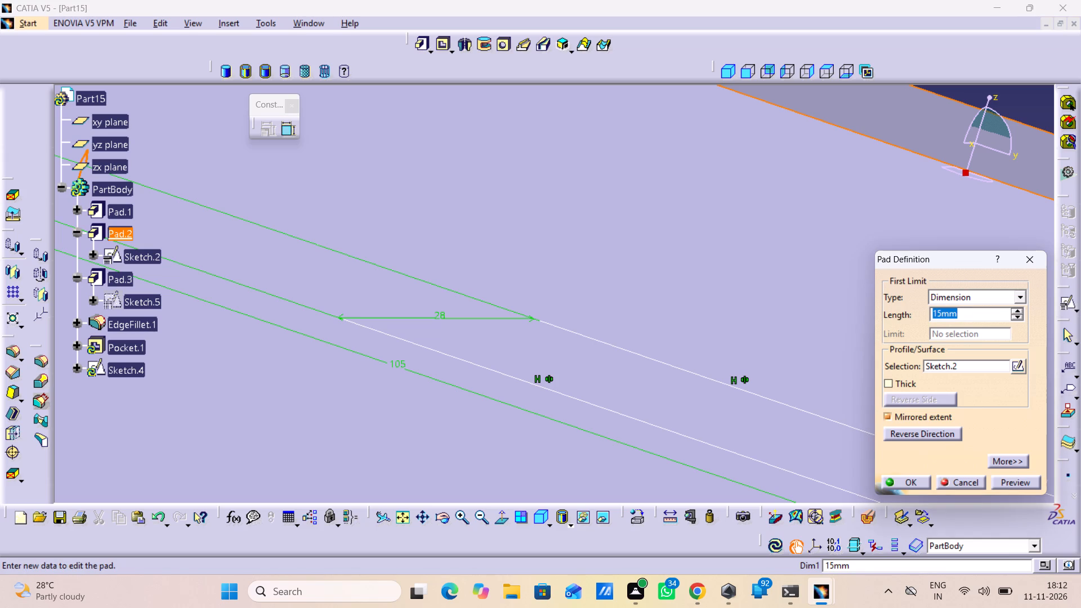
{"action": "type", "text": "14"}
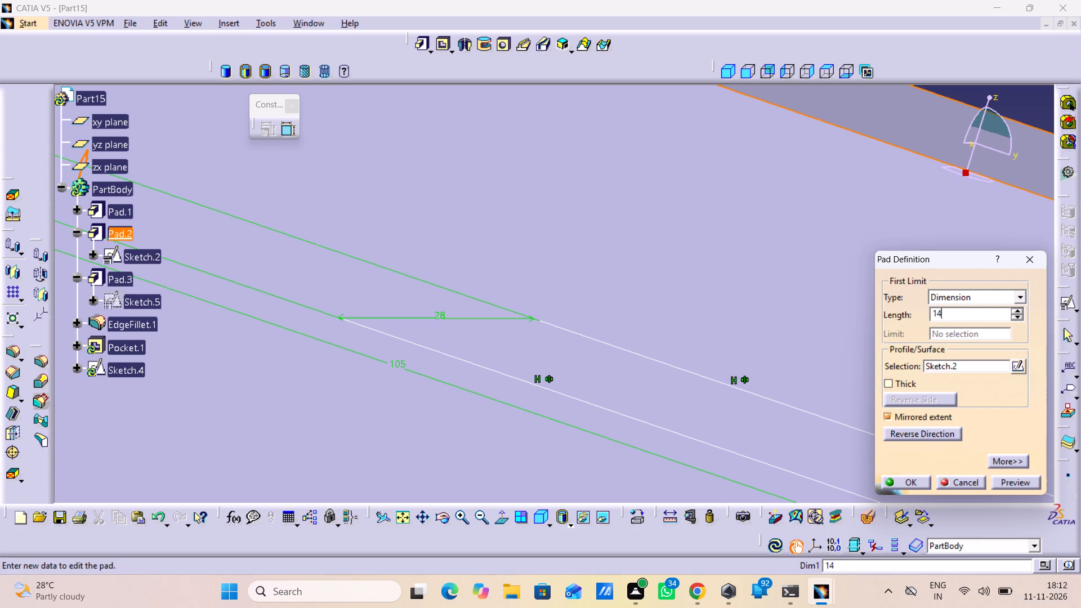
{"action": "left_click", "coordinate": [1005, 481]}
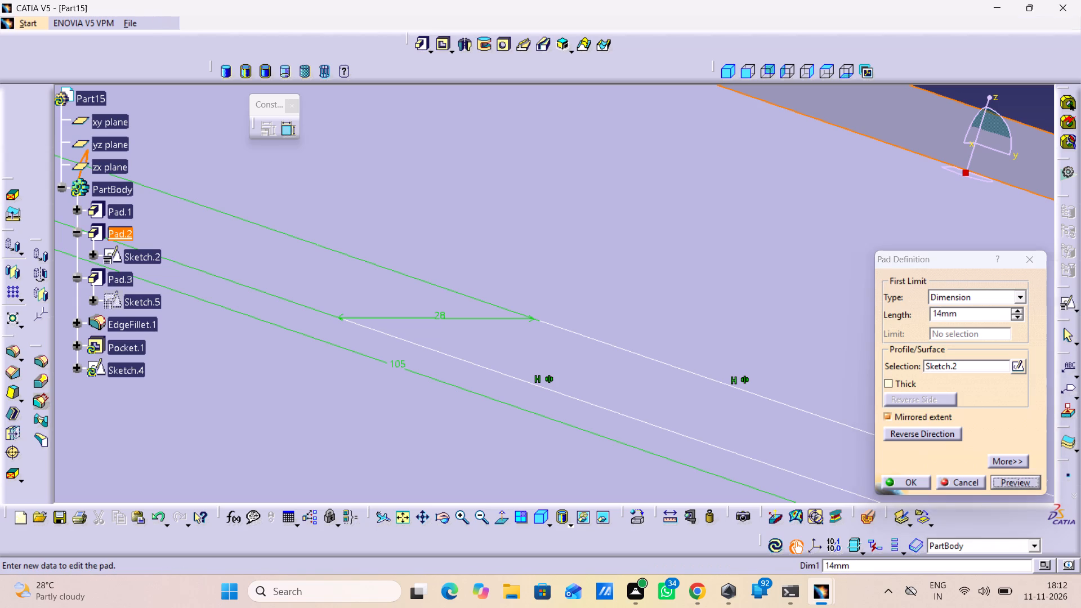
{"action": "left_click", "coordinate": [912, 475]}
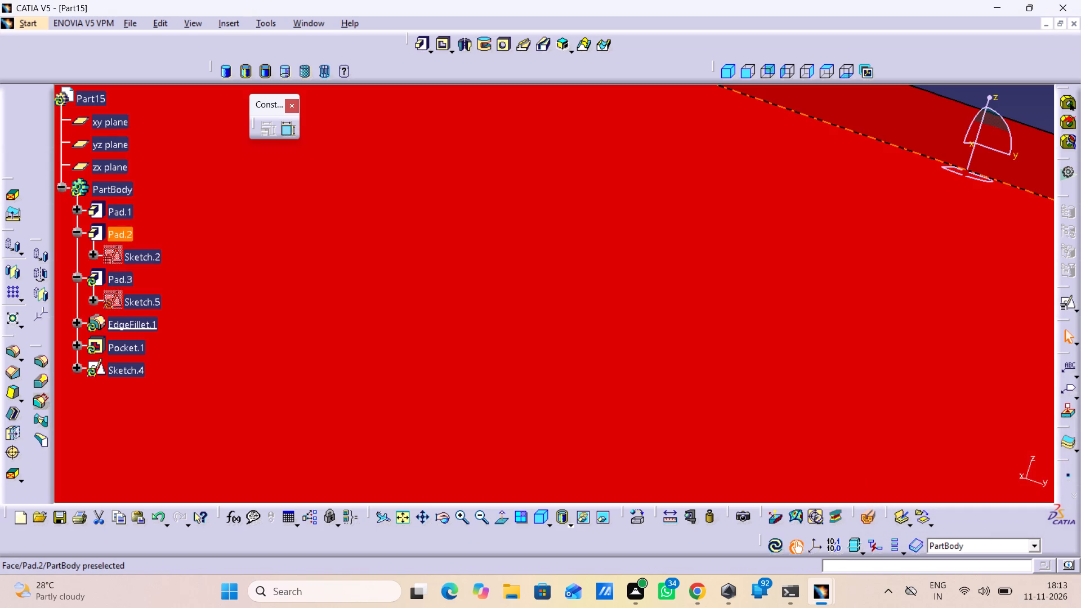
Define the arm pad, Pad.2, as the in-work object.
{"action": "scroll", "coordinate": [910, 378], "scroll_direction": "up", "scroll_amount": 1}
{"action": "middle_click_drag", "start_coordinate": [910, 378], "coordinate": [944, 509]}
{"action": "right_click", "coordinate": [913, 378]}
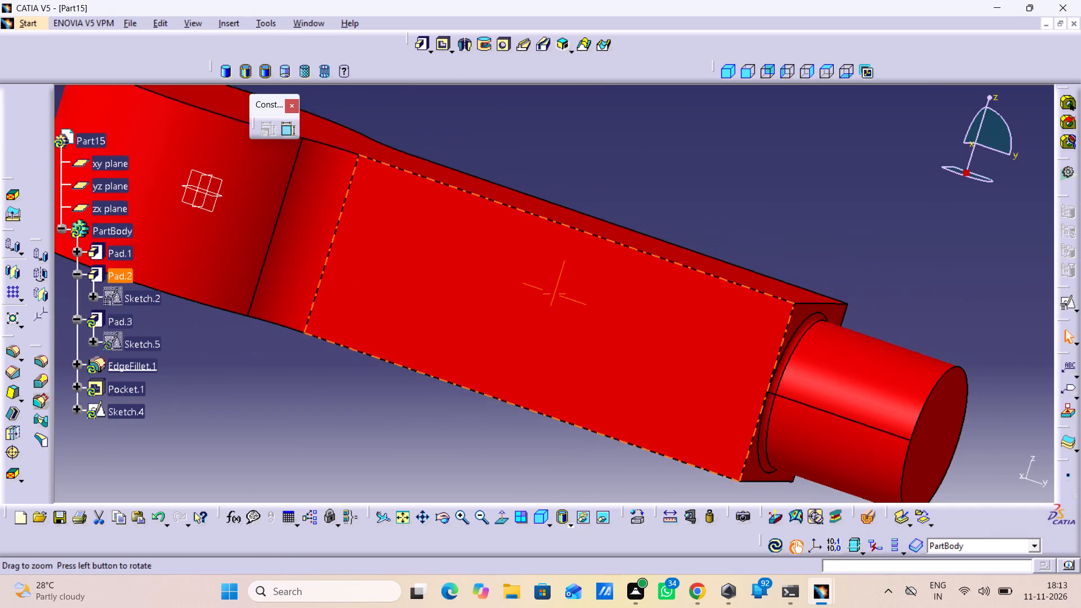
{"action": "middle_click_drag", "start_coordinate": [944, 509], "coordinate": [944, 513]}
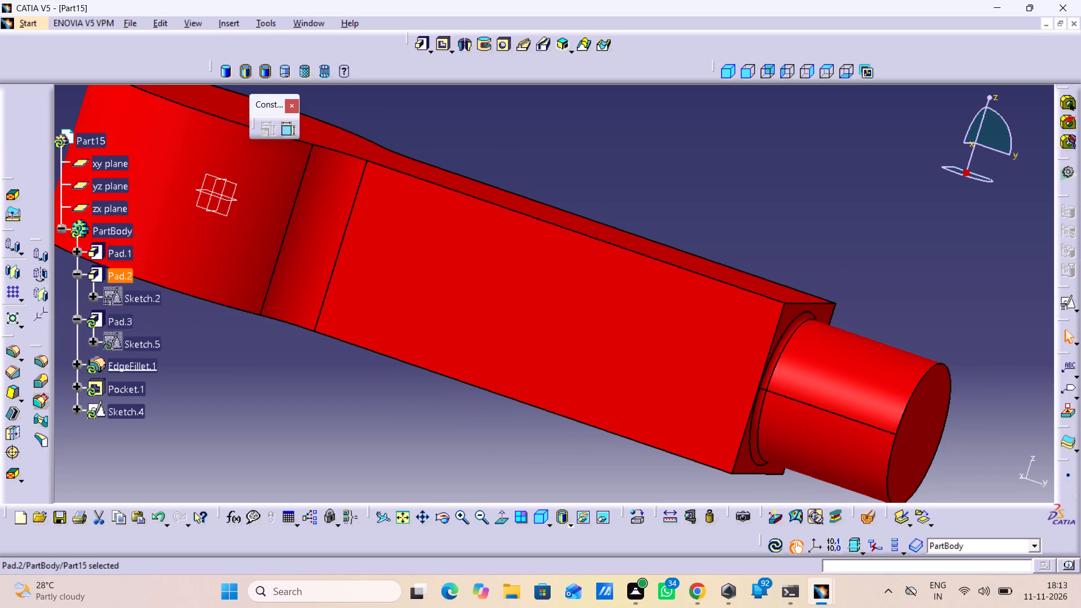
{"action": "right_click", "coordinate": [103, 271]}
{"action": "left_click", "coordinate": [144, 368]}
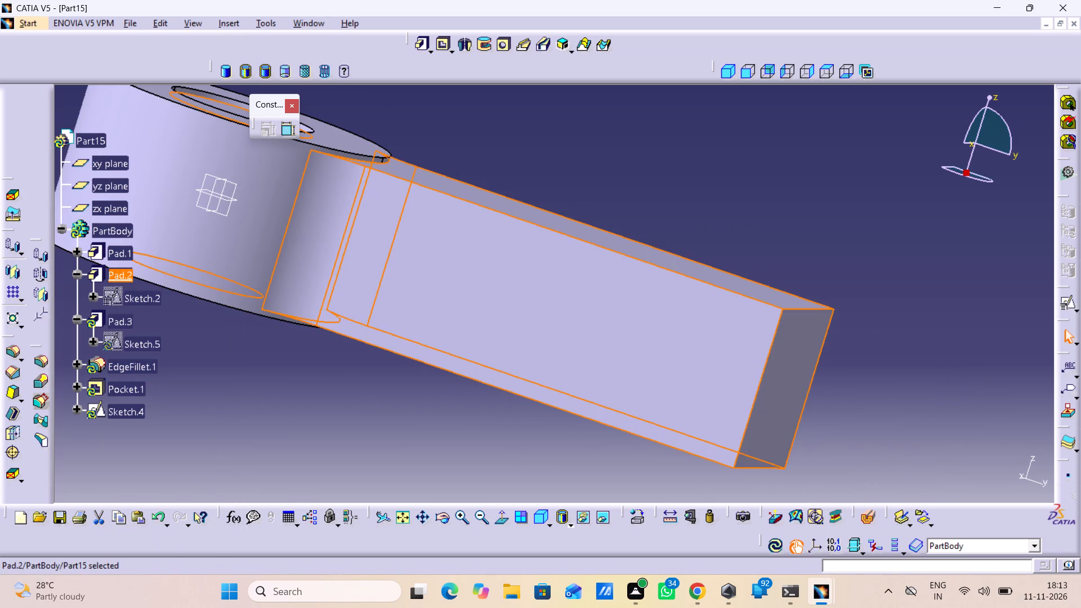
{"action": "left_click", "coordinate": [337, 370]}
{"action": "middle_click_drag", "start_coordinate": [685, 383], "coordinate": [655, 379]}
{"action": "right_click_drag", "start_coordinate": [687, 383], "coordinate": [655, 379]}
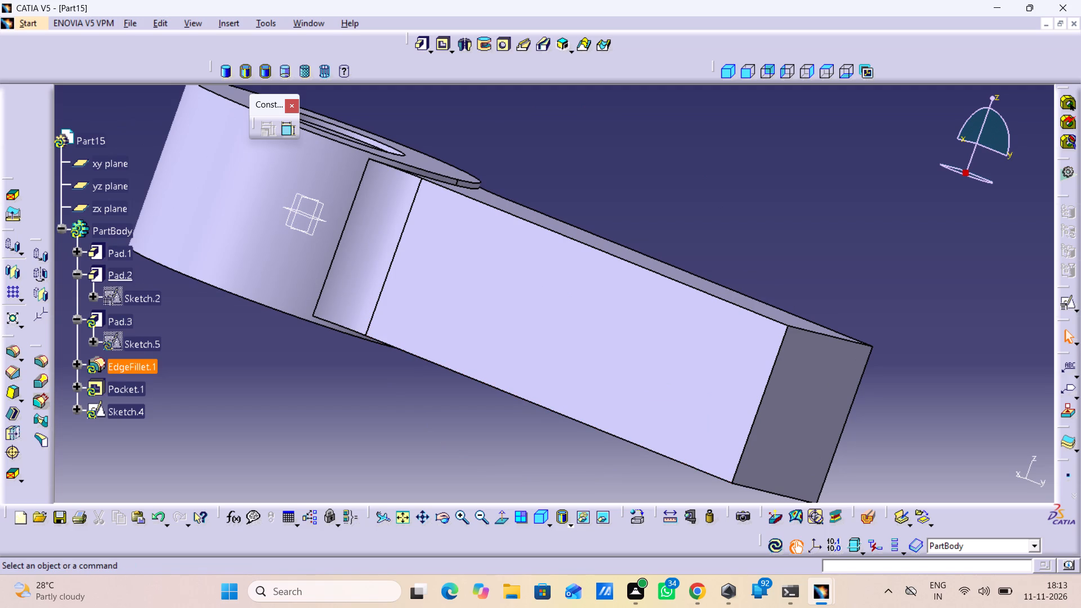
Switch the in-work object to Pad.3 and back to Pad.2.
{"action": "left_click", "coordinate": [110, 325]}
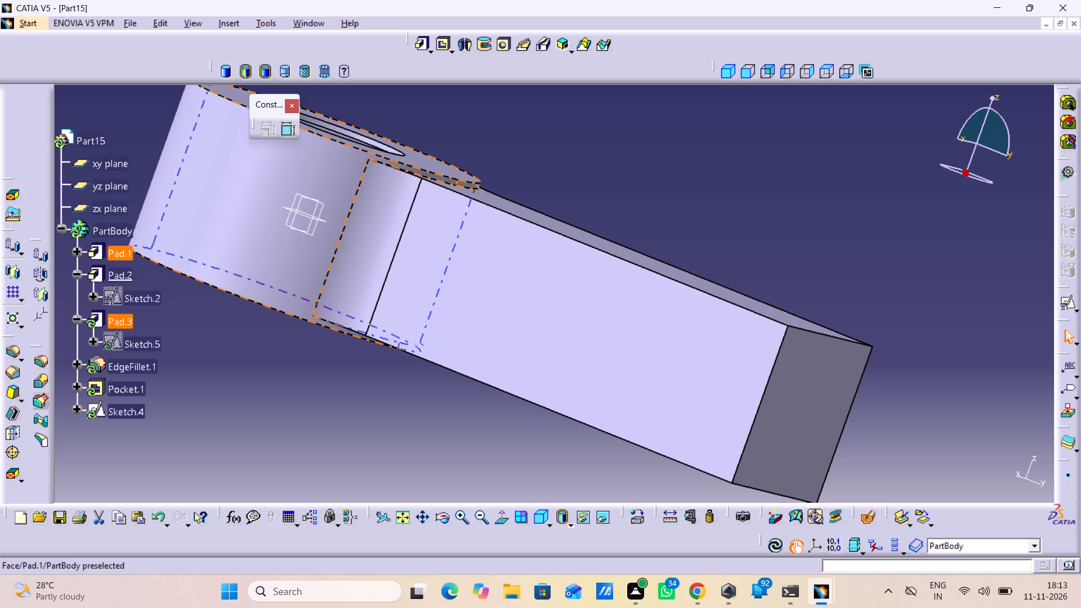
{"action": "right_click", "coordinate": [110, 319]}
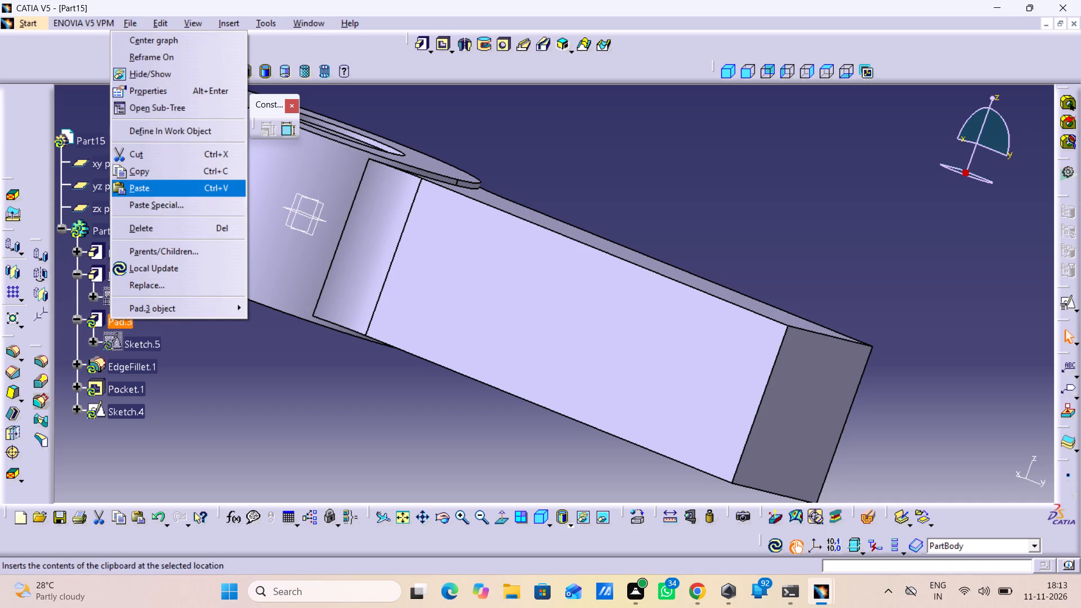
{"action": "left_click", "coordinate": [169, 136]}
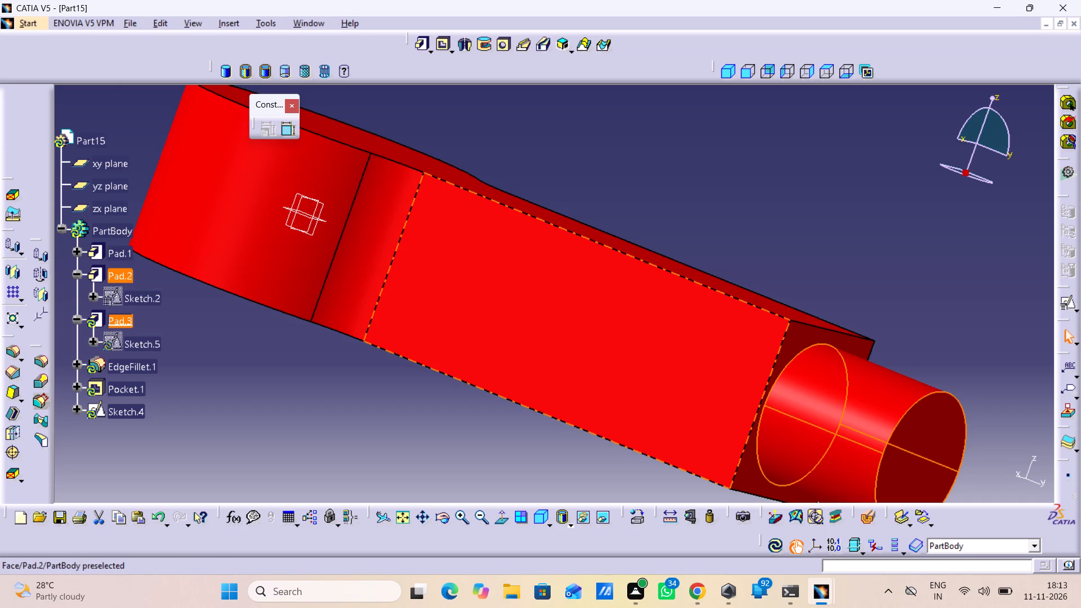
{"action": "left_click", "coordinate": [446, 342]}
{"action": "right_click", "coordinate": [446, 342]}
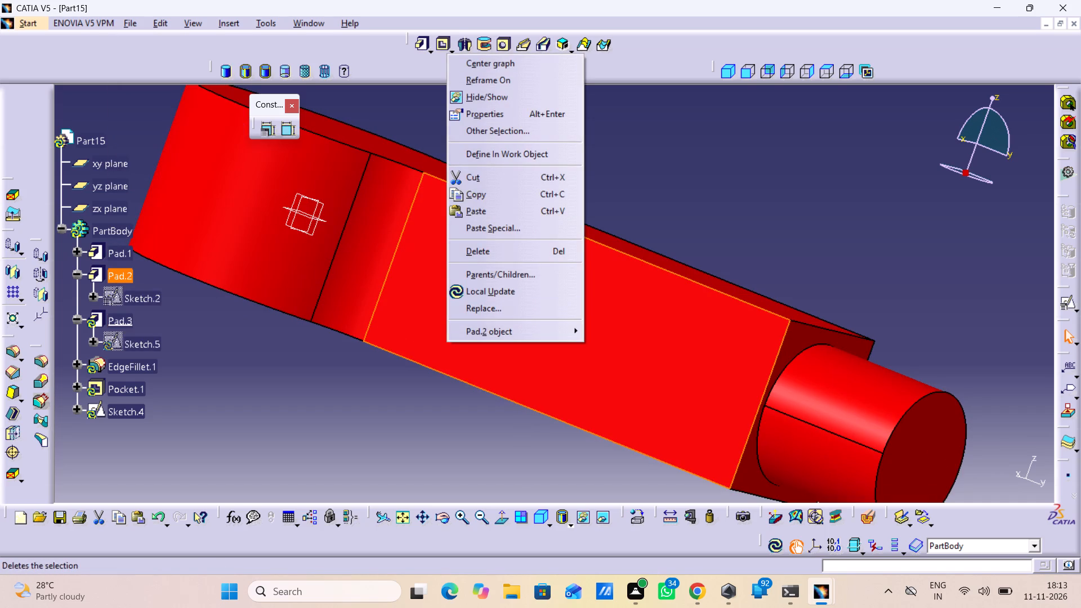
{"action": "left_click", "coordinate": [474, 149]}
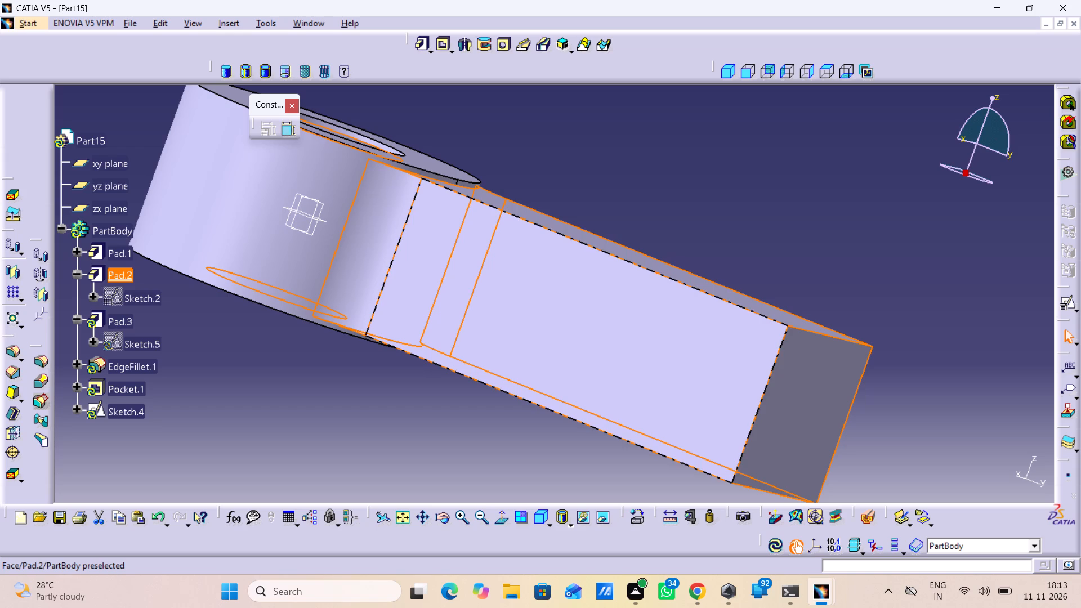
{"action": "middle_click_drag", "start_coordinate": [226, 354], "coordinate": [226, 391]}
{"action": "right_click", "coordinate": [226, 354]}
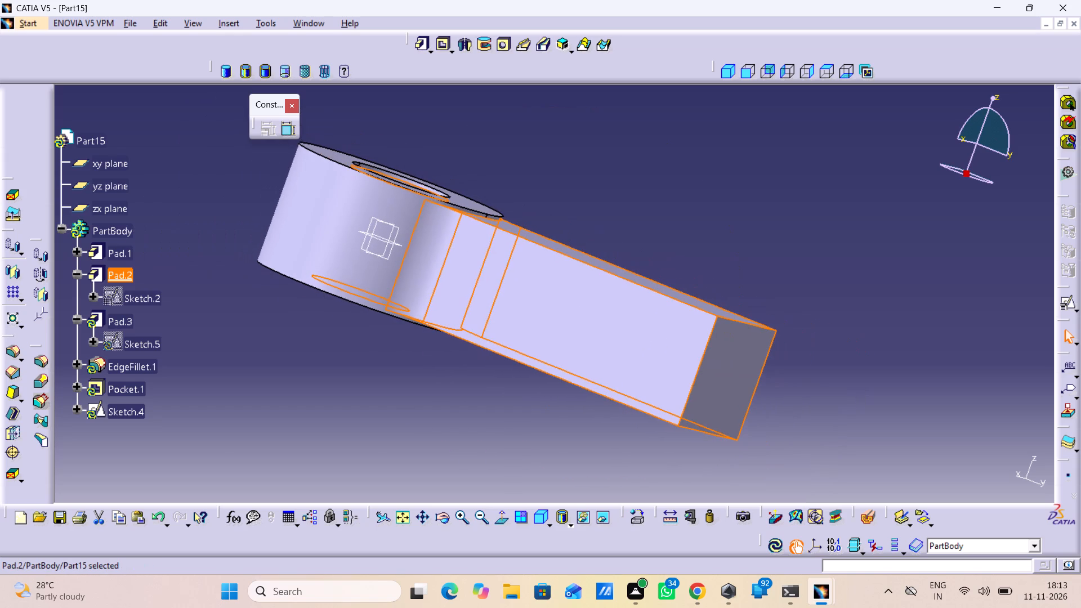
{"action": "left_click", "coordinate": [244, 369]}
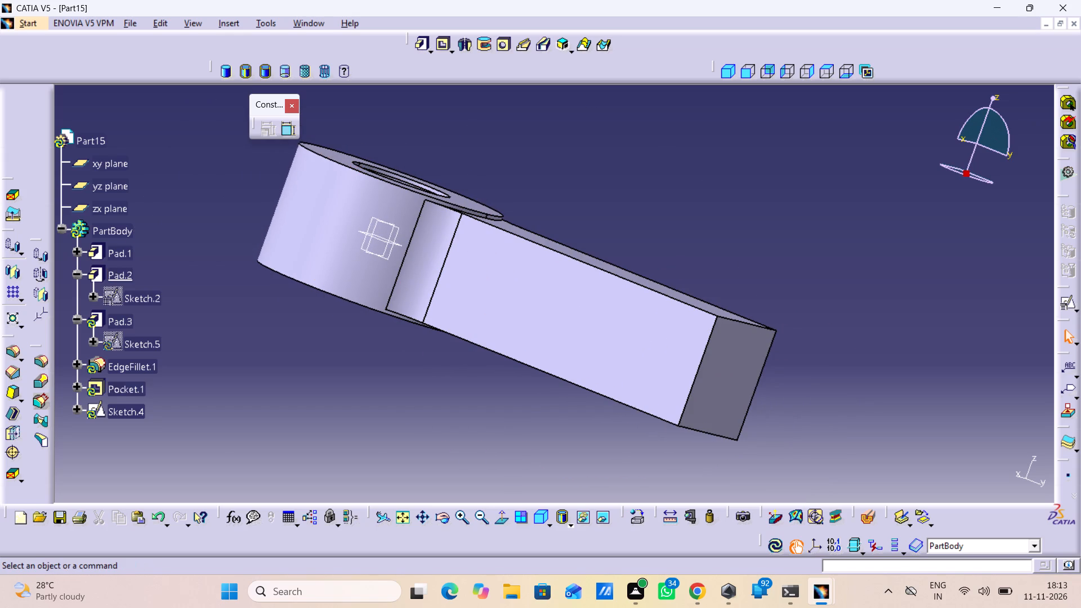
Define the cylindrical end, Pad.3, as the in-work object and rebuild it by previewing and reapplying its existing definition.
{"action": "left_click", "coordinate": [109, 321]}
{"action": "right_click", "coordinate": [109, 321]}
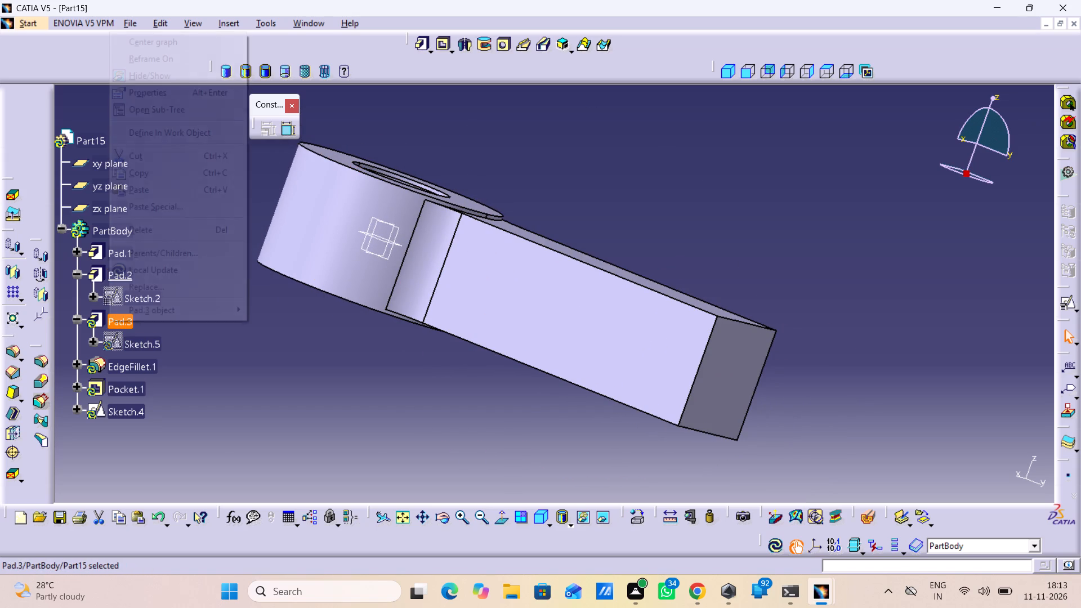
{"action": "left_click", "coordinate": [199, 123]}
{"action": "left_click", "coordinate": [203, 131]}
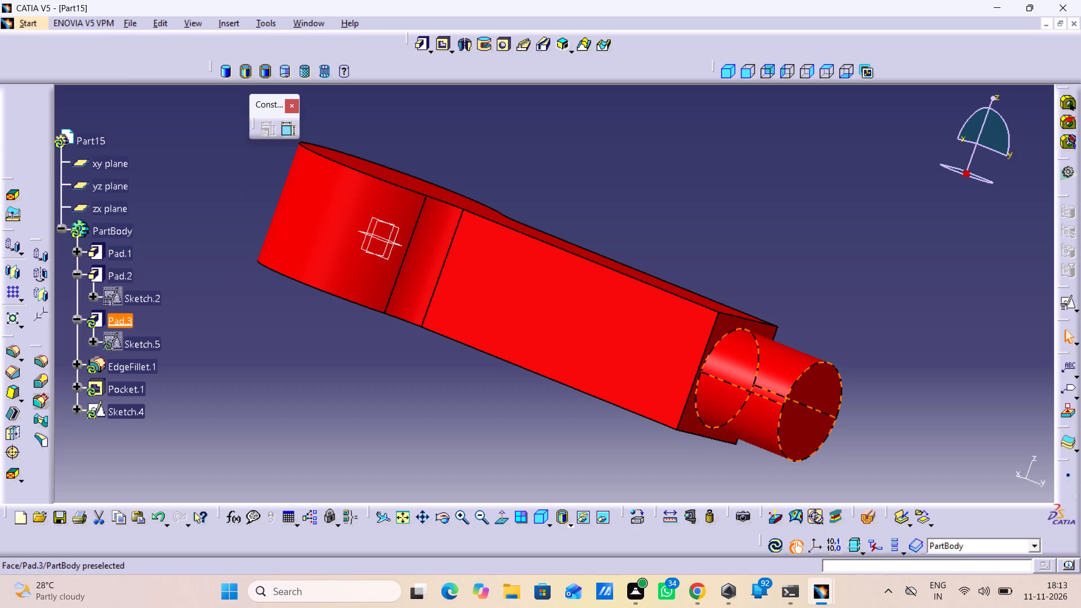
{"action": "left_click", "coordinate": [760, 375]}
{"action": "right_click", "coordinate": [760, 375]}
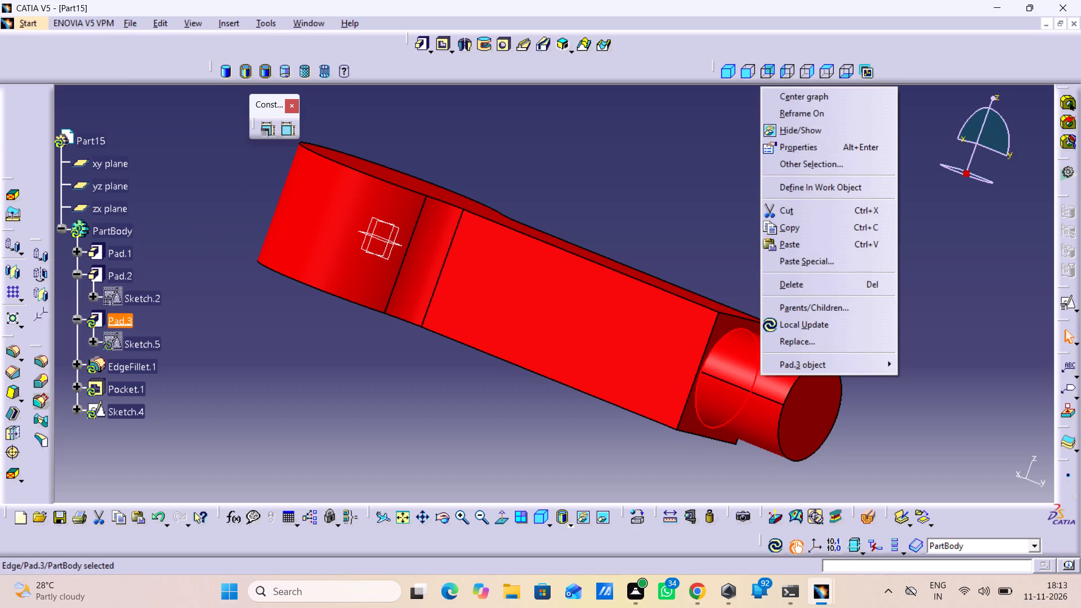
{"action": "double_click", "coordinate": [756, 390]}
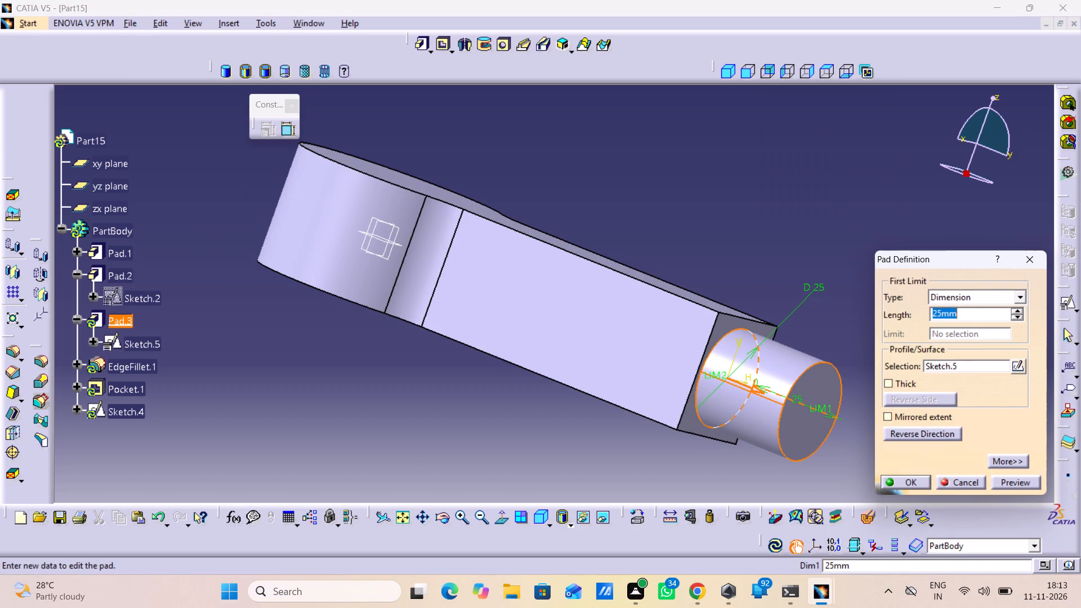
{"action": "left_click", "coordinate": [999, 485]}
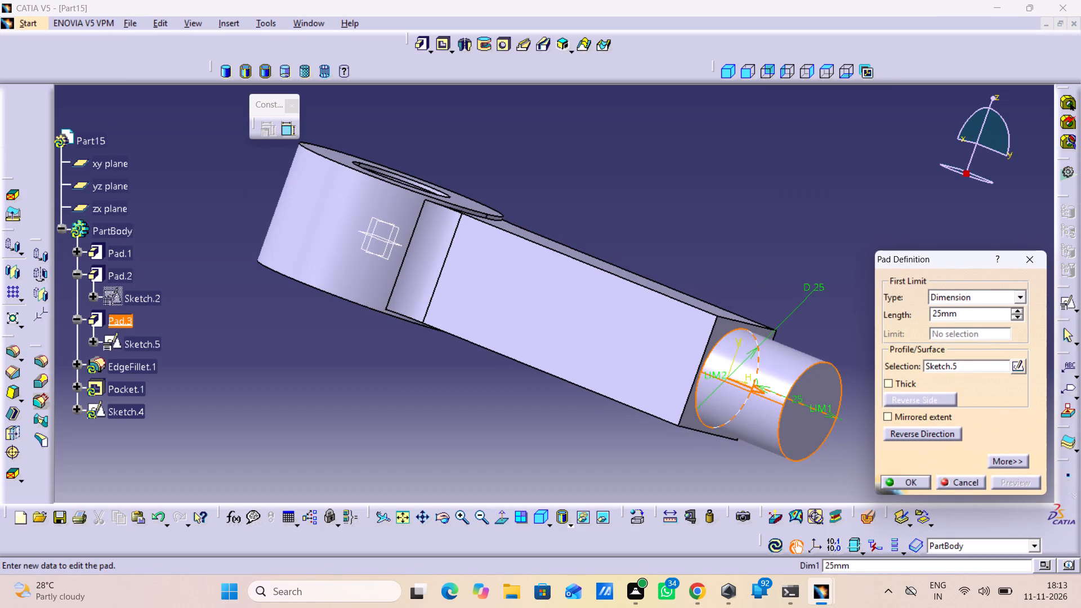
{"action": "left_click", "coordinate": [899, 478]}
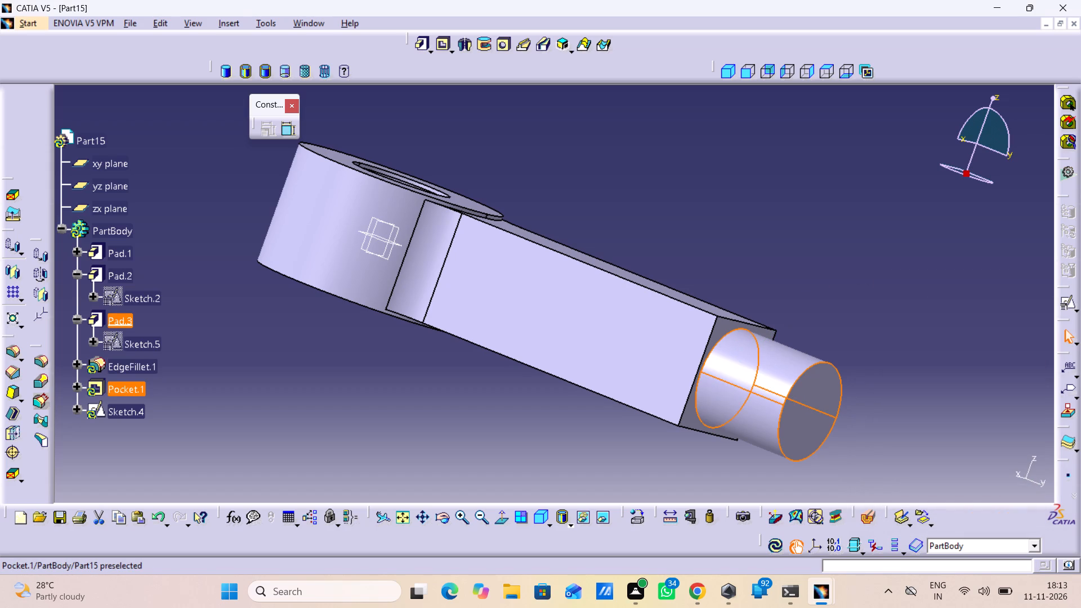
Define EdgeFillet.1 as the in-work object and rebuild it by previewing and reapplying its existing definition.
{"action": "left_click", "coordinate": [109, 368]}
{"action": "right_click", "coordinate": [110, 368]}
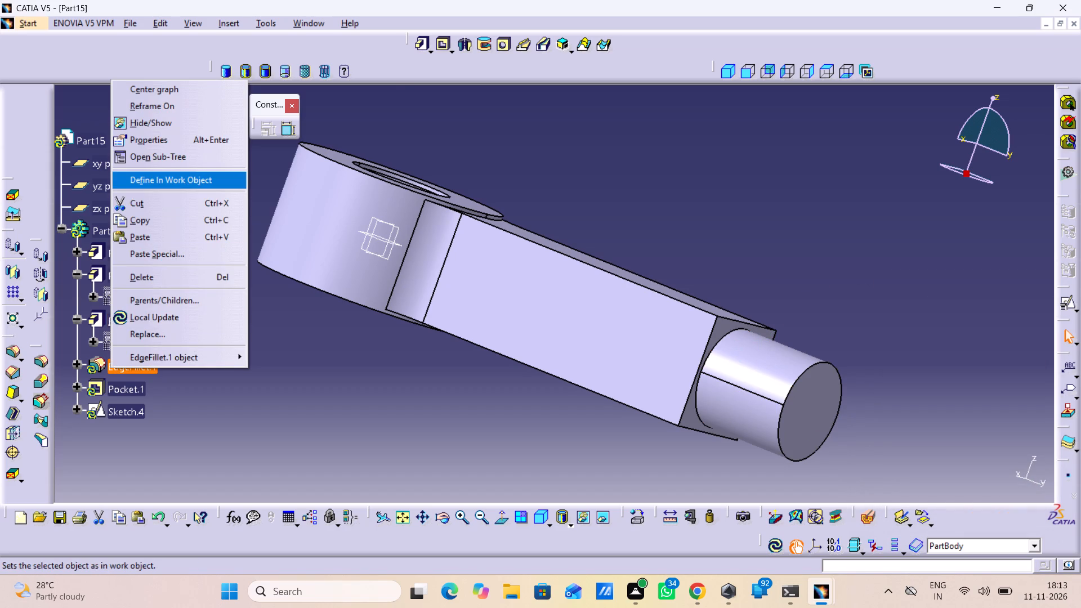
{"action": "left_click", "coordinate": [214, 188]}
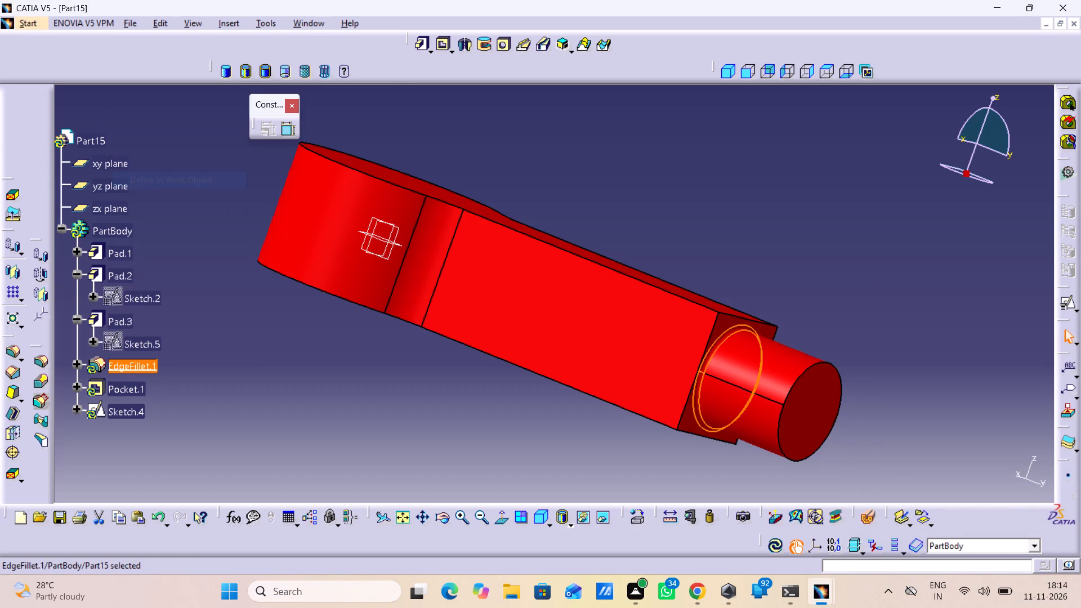
{"action": "double_click", "coordinate": [145, 365]}
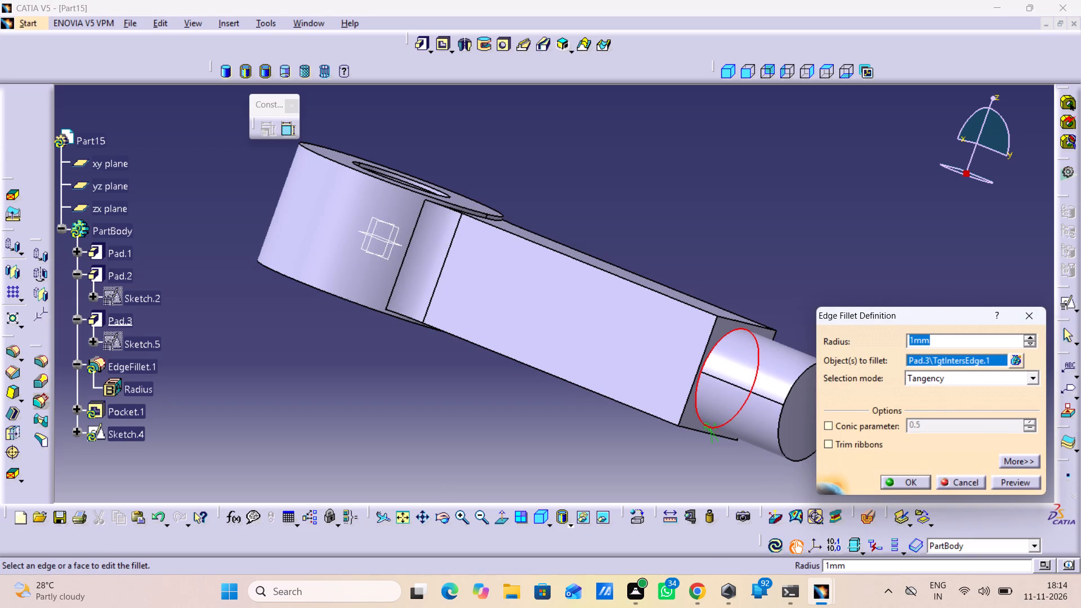
{"action": "left_click", "coordinate": [1008, 485]}
{"action": "left_click", "coordinate": [909, 490]}
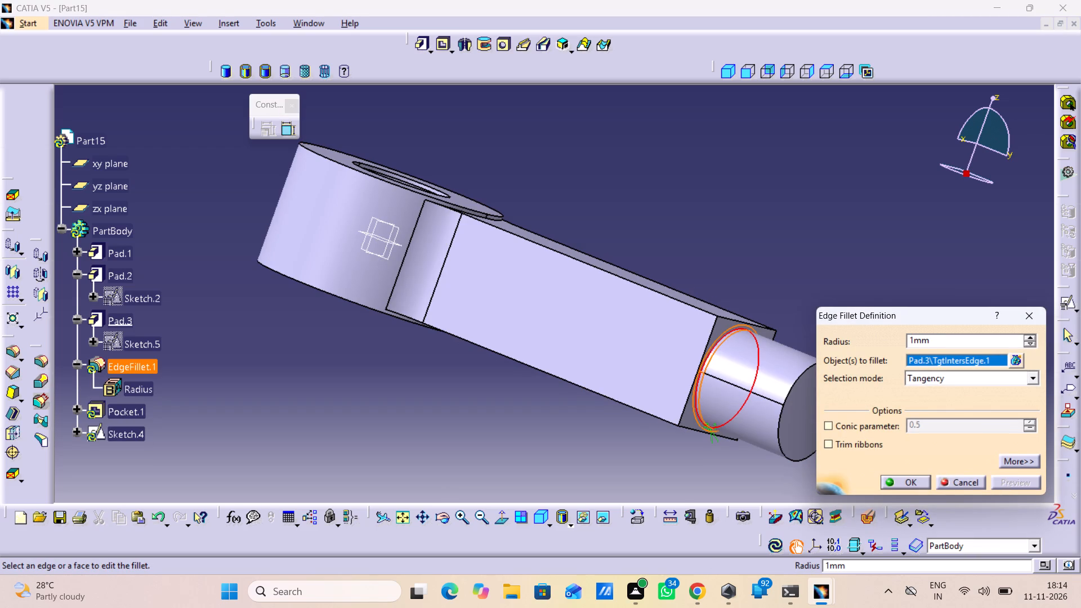
{"action": "left_click", "coordinate": [904, 478]}
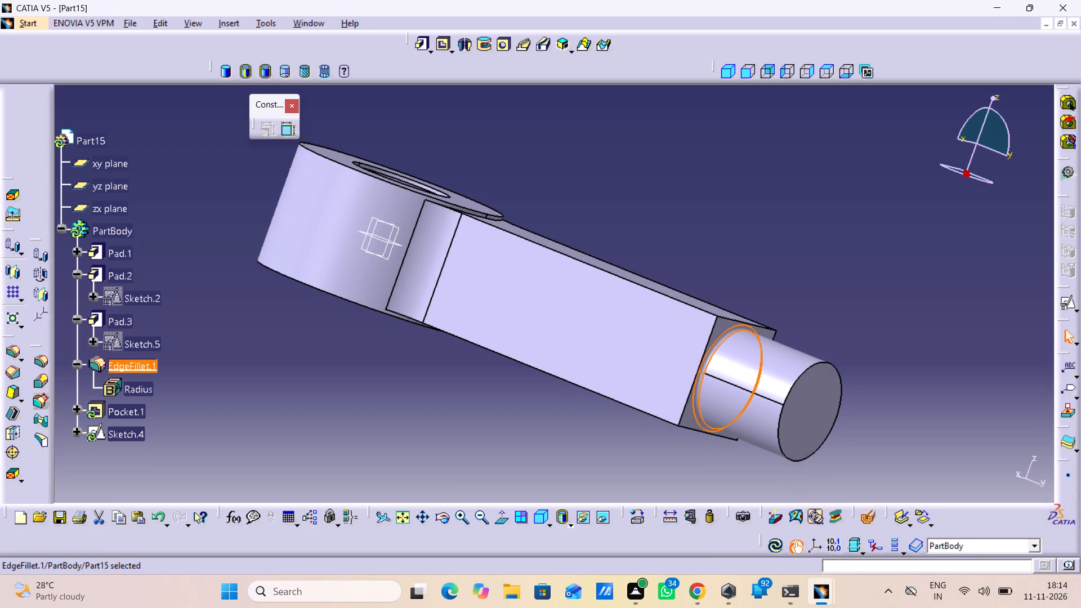
{"action": "left_click", "coordinate": [609, 444]}
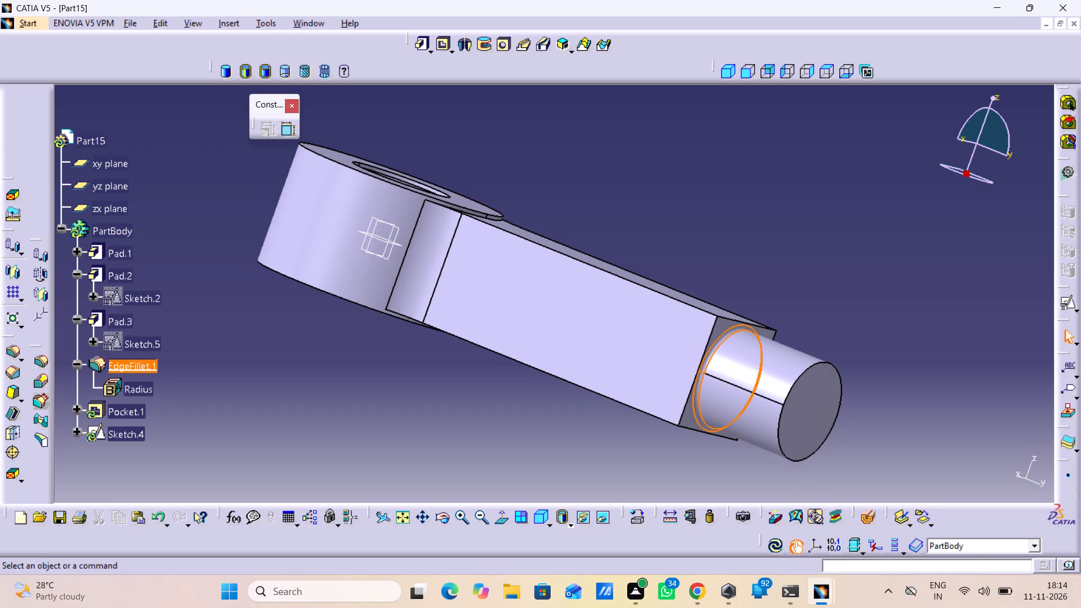
Rebuild the head's hole, Pocket.1, by previewing and reapplying its existing Up to last definition.
{"action": "double_click", "coordinate": [99, 415]}
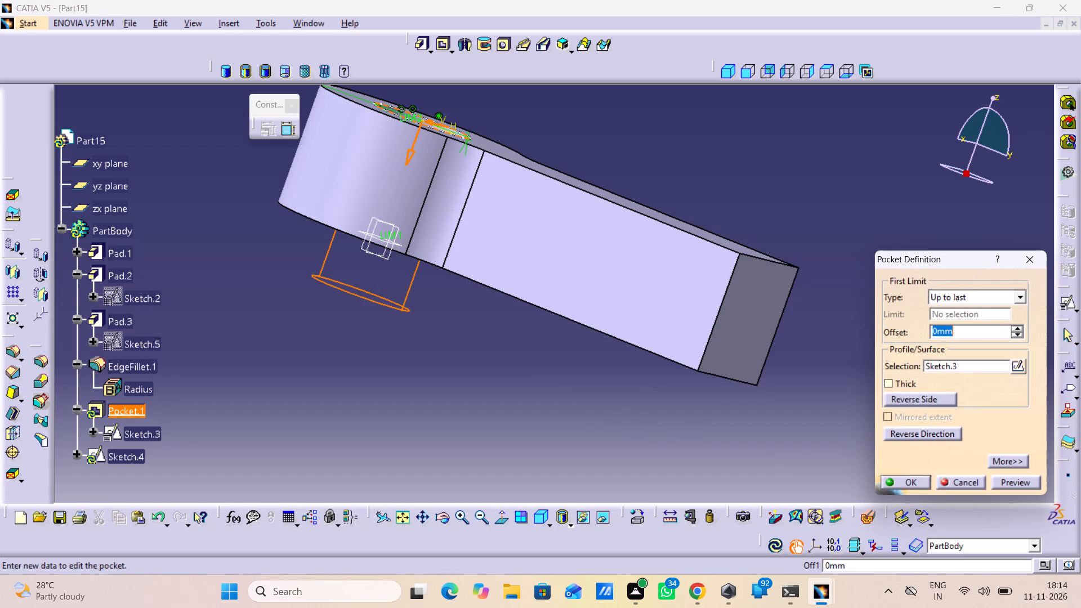
{"action": "left_click", "coordinate": [1011, 479]}
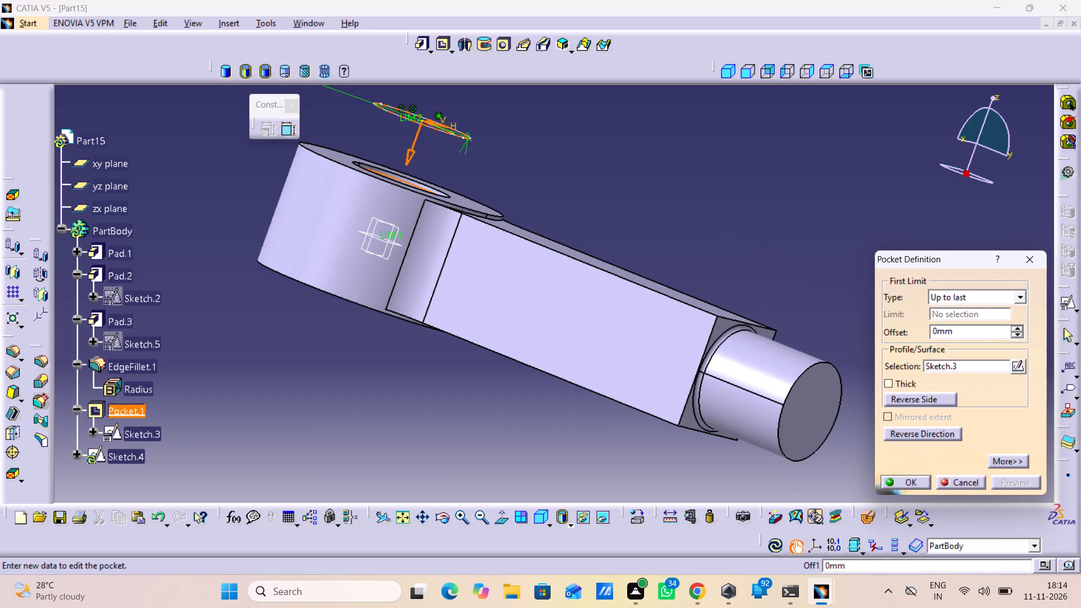
{"action": "left_click", "coordinate": [914, 485]}
{"action": "left_click", "coordinate": [684, 441]}
{"action": "right_click", "coordinate": [684, 441]}
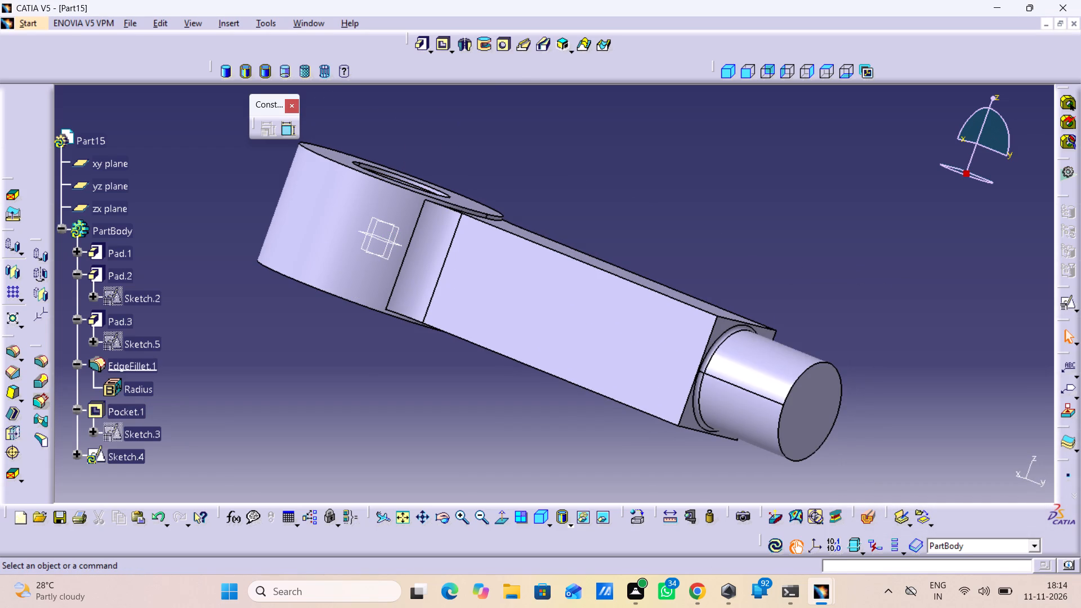
Examine the head, its hole and the arm from above, from the side and from below.
{"action": "middle_click_drag", "start_coordinate": [696, 149], "coordinate": [633, 219]}
{"action": "right_click_drag", "start_coordinate": [696, 148], "coordinate": [633, 219]}
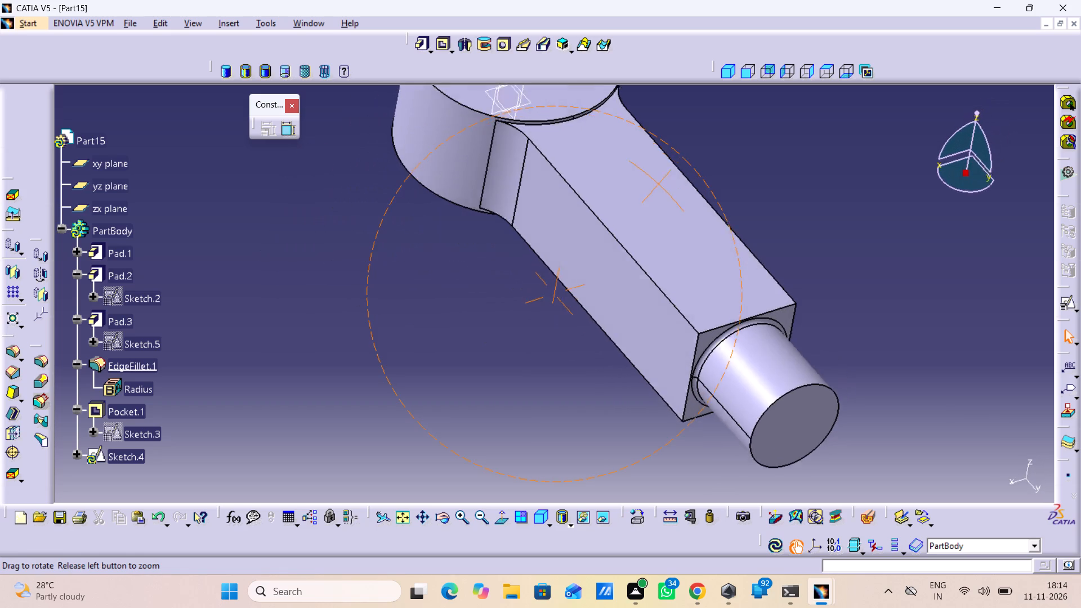
{"action": "right_click_drag", "start_coordinate": [633, 219], "coordinate": [635, 195]}
{"action": "middle_click_drag", "start_coordinate": [633, 219], "coordinate": [635, 195]}
{"action": "middle_click_drag", "start_coordinate": [635, 195], "coordinate": [612, 339]}
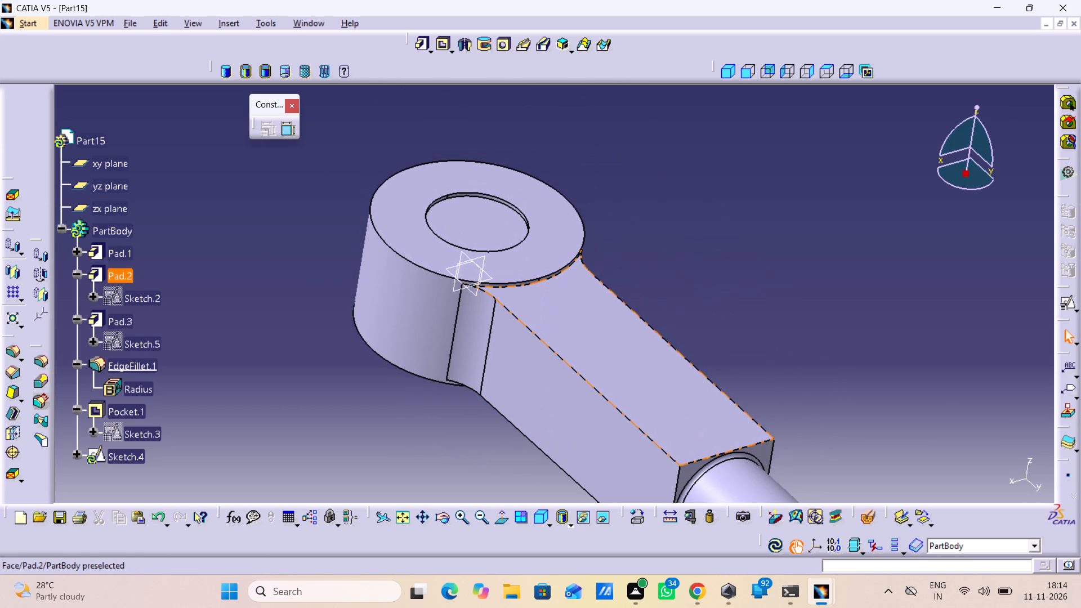
{"action": "middle_click_drag", "start_coordinate": [518, 324], "coordinate": [563, 220]}
{"action": "right_click_drag", "start_coordinate": [518, 324], "coordinate": [563, 221]}
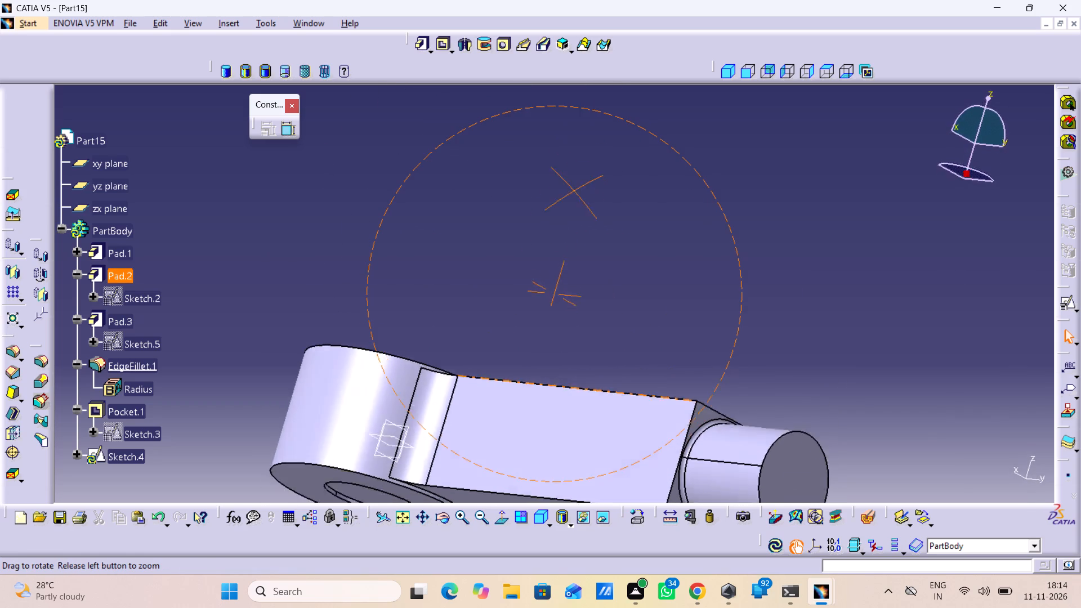
{"action": "middle_click_drag", "start_coordinate": [563, 220], "coordinate": [562, 223]}
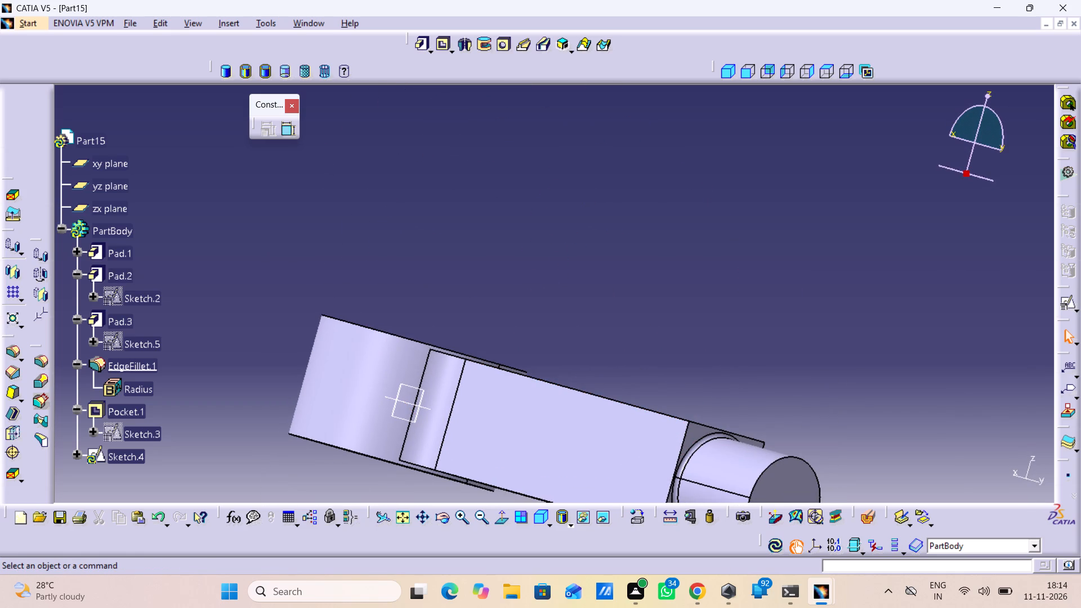
{"action": "middle_click_drag", "start_coordinate": [470, 417], "coordinate": [469, 417]}
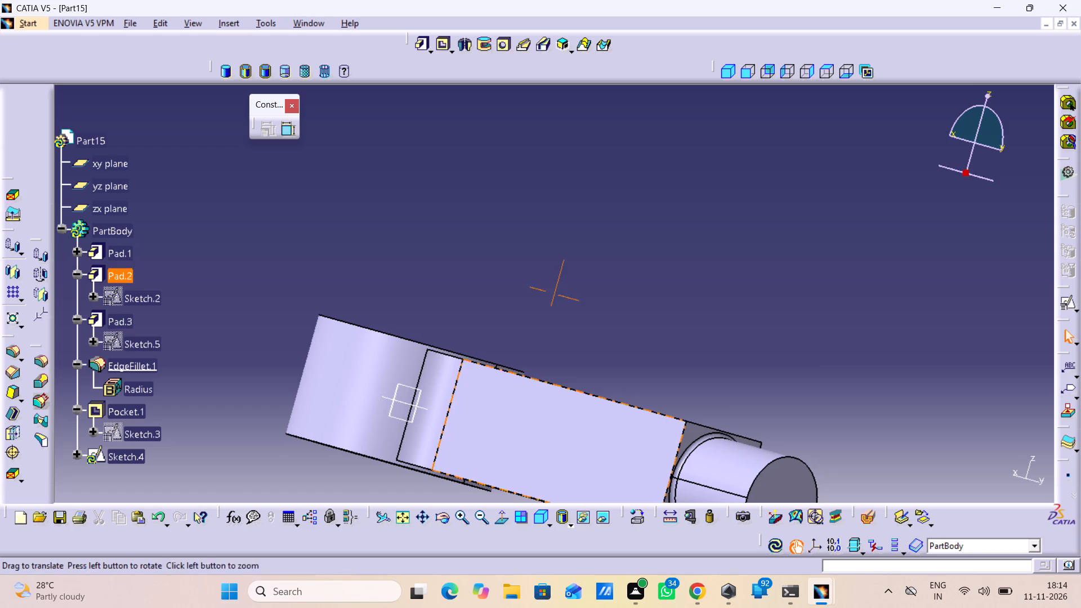
{"action": "middle_click_drag", "start_coordinate": [469, 417], "coordinate": [503, 318]}
{"action": "right_click_drag", "start_coordinate": [469, 417], "coordinate": [499, 318]}
{"action": "middle_click_drag", "start_coordinate": [444, 390], "coordinate": [544, 239]}
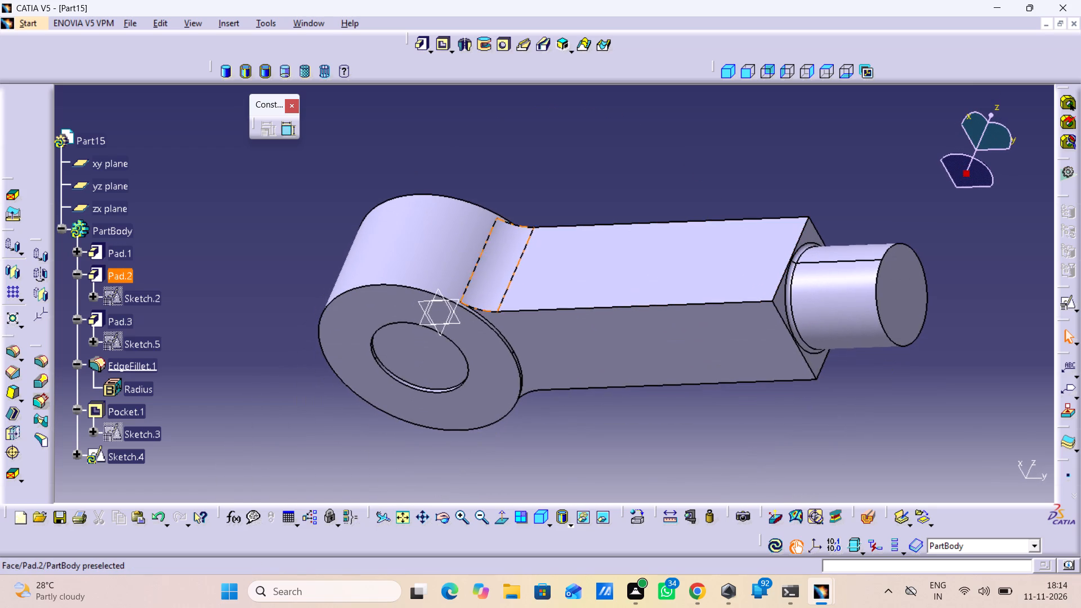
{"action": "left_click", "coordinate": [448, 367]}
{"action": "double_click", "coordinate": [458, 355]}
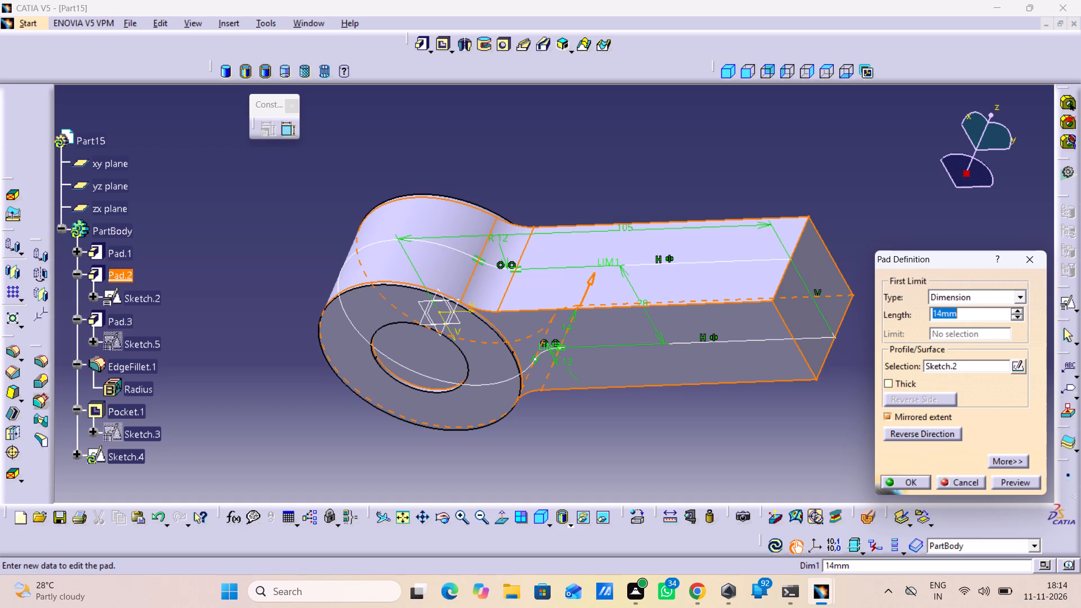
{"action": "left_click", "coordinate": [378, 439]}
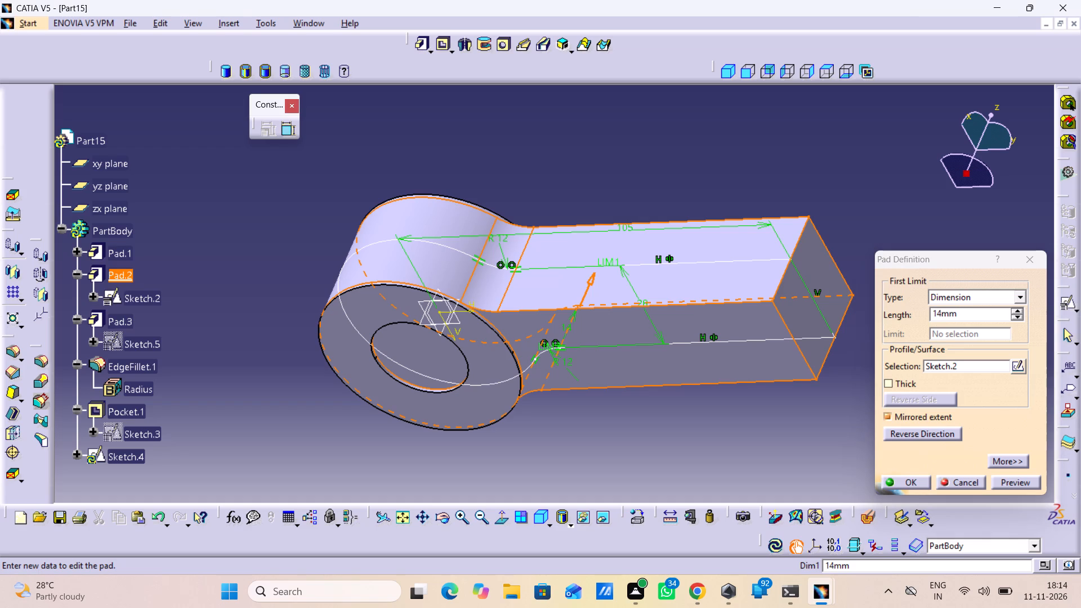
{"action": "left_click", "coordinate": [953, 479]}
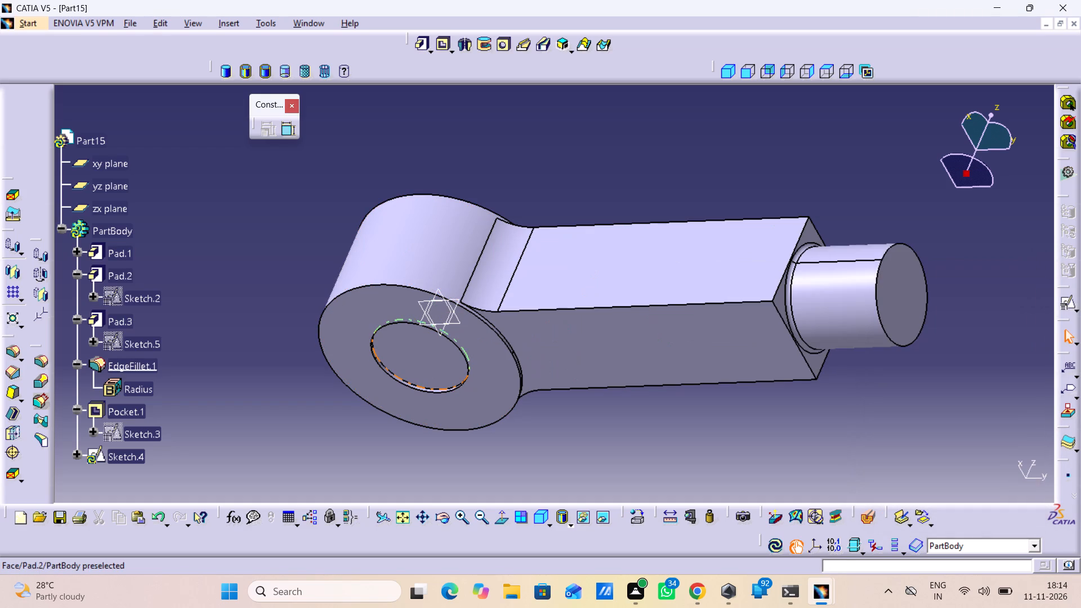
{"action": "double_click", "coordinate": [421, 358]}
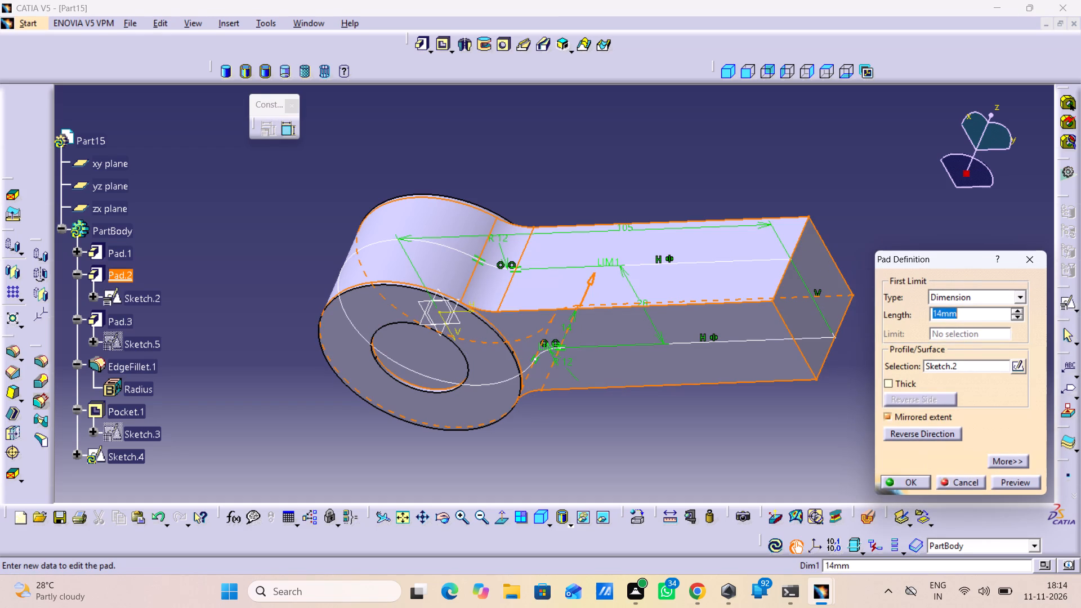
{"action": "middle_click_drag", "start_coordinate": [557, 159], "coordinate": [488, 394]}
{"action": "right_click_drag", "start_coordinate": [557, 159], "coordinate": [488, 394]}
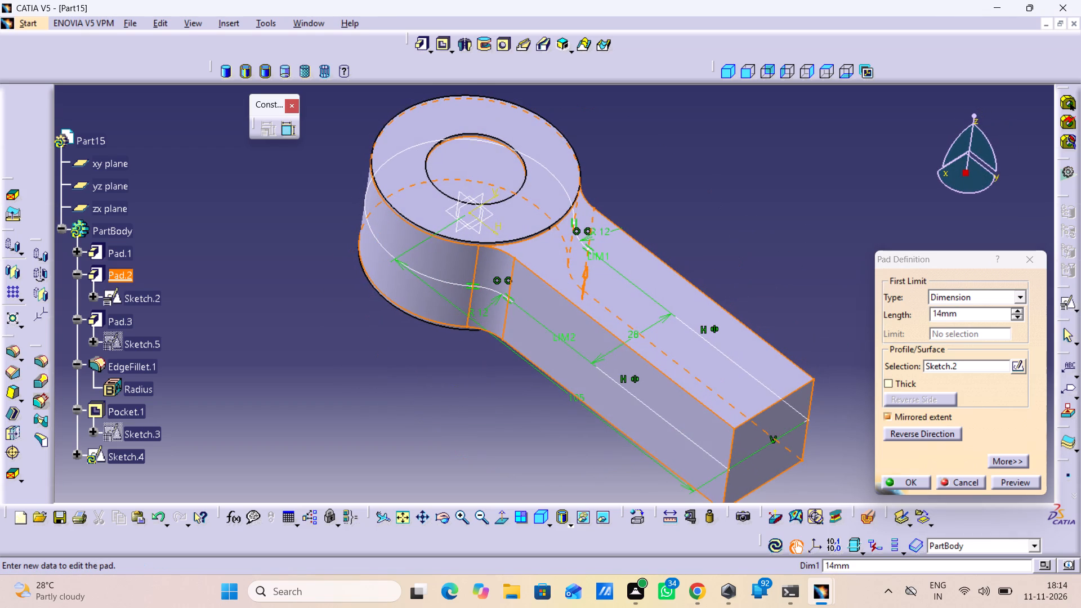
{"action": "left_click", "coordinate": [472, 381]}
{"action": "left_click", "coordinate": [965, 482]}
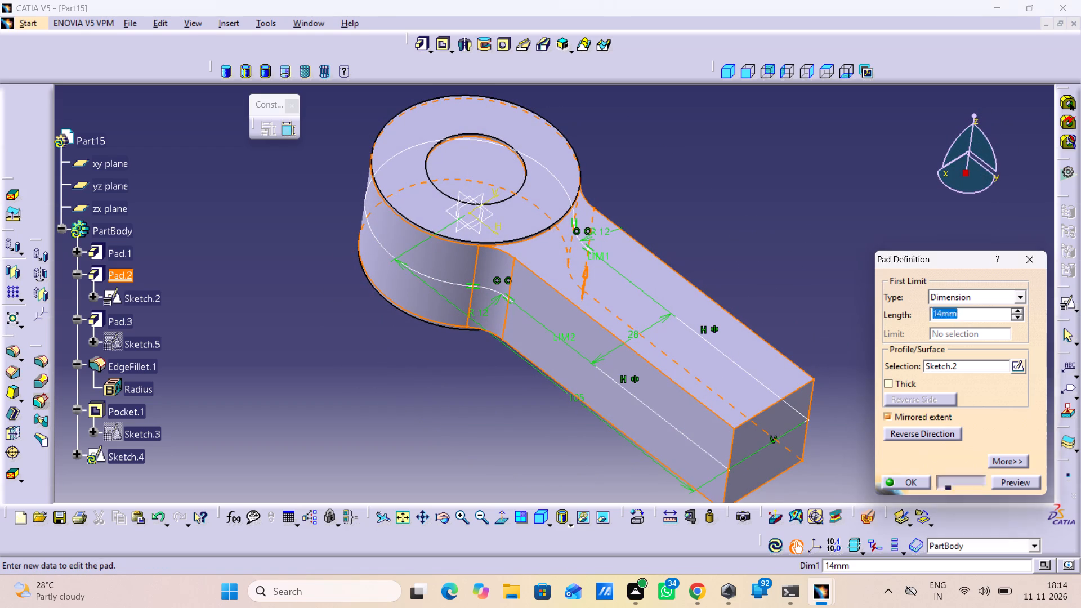
Examine the arm's end face and the fillet at the base of the cylindrical end up close.
{"action": "middle_click_drag", "start_coordinate": [683, 396], "coordinate": [617, 327]}
{"action": "middle_click_drag", "start_coordinate": [812, 325], "coordinate": [807, 325]}
{"action": "right_click_drag", "start_coordinate": [812, 325], "coordinate": [807, 325]}
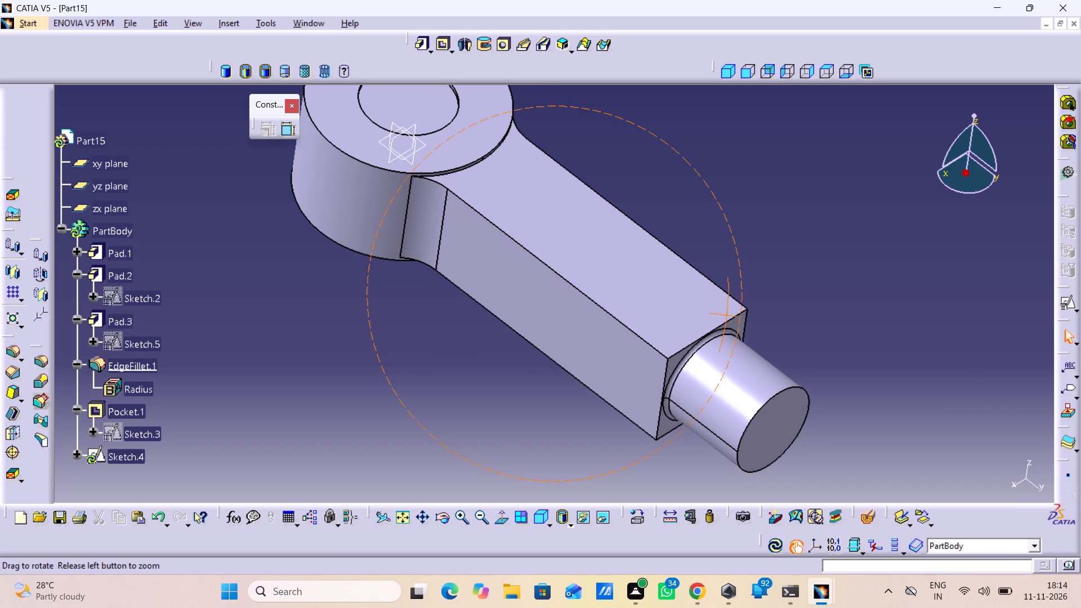
{"action": "right_click_drag", "start_coordinate": [807, 325], "coordinate": [681, 285]}
{"action": "middle_click_drag", "start_coordinate": [807, 325], "coordinate": [681, 285]}
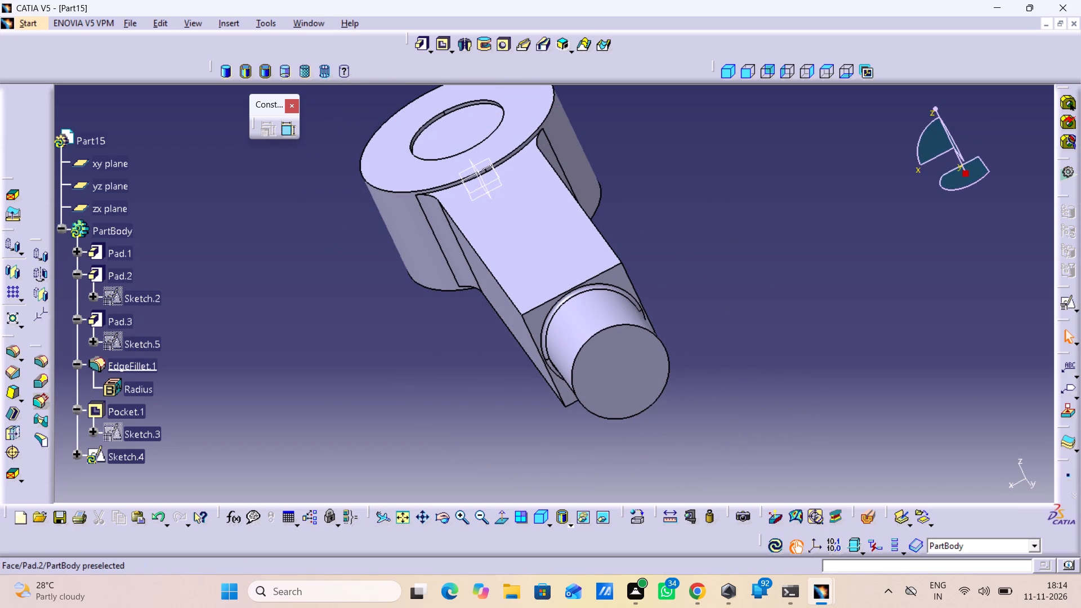
{"action": "left_click", "coordinate": [622, 274]}
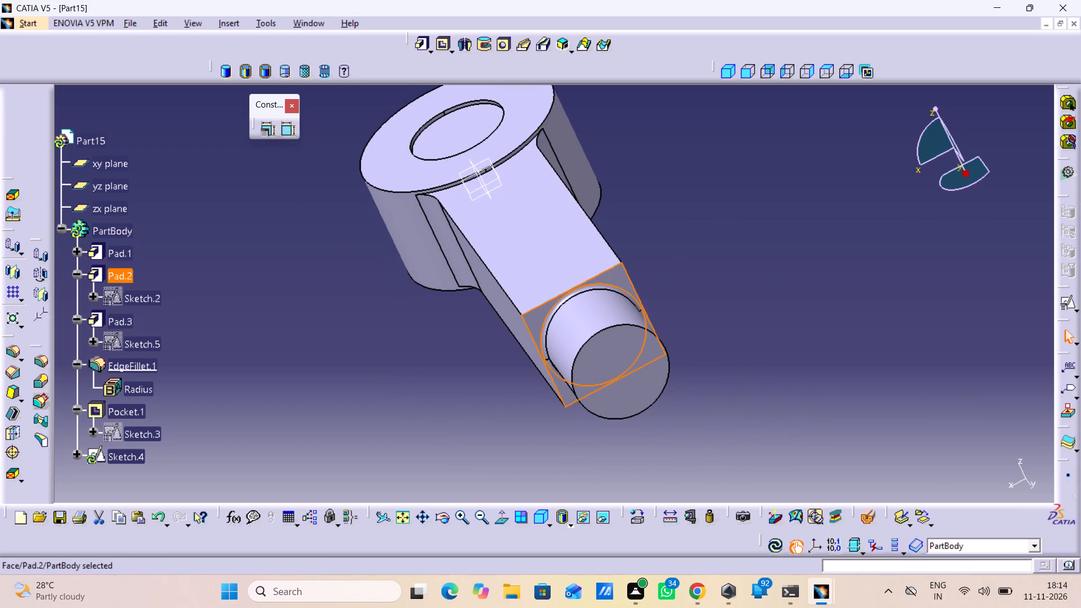
{"action": "left_click_drag", "start_coordinate": [808, 365], "coordinate": [806, 370]}
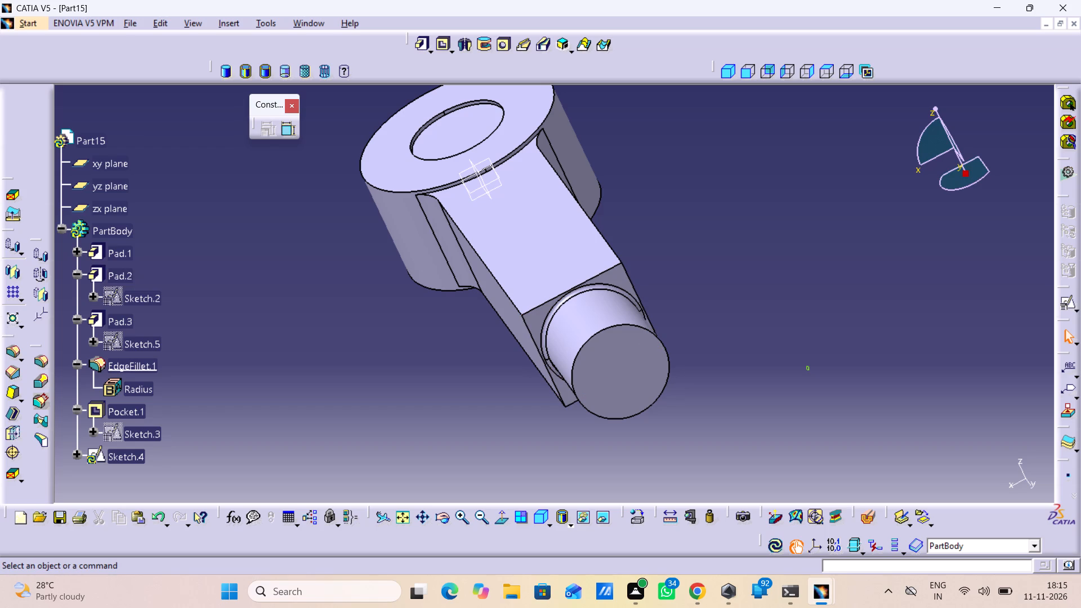
{"action": "middle_click_drag", "start_coordinate": [533, 414], "coordinate": [529, 257]}
{"action": "right_click_drag", "start_coordinate": [533, 414], "coordinate": [550, 401]}
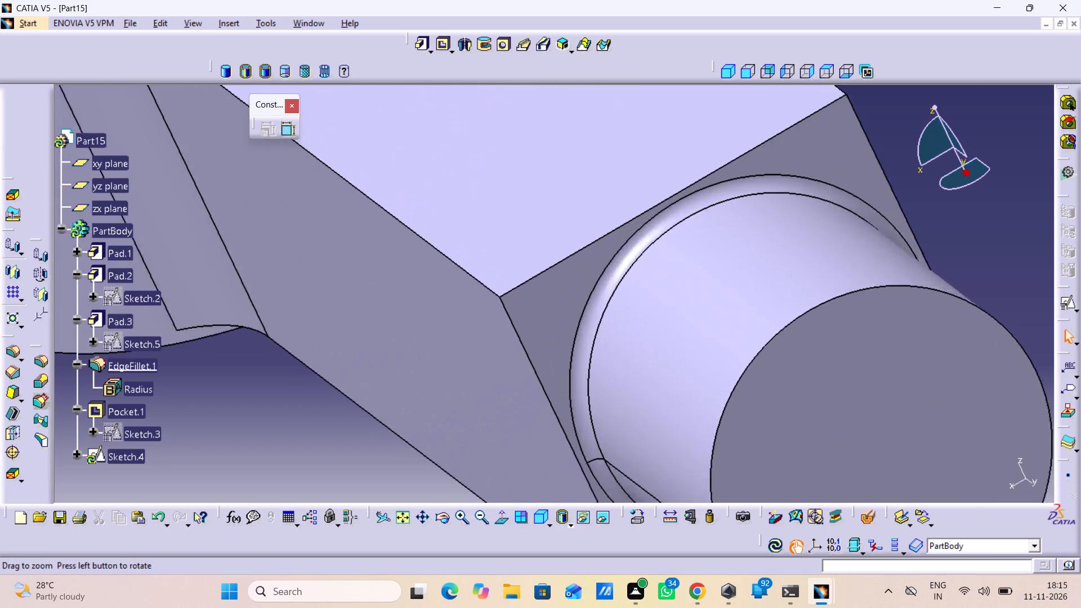
{"action": "middle_click_drag", "start_coordinate": [529, 257], "coordinate": [508, 199]}
{"action": "scroll", "coordinate": [508, 198], "scroll_direction": "up", "scroll_amount": 1}
{"action": "scroll", "coordinate": [136, 382], "scroll_direction": "down", "scroll_amount": 1}
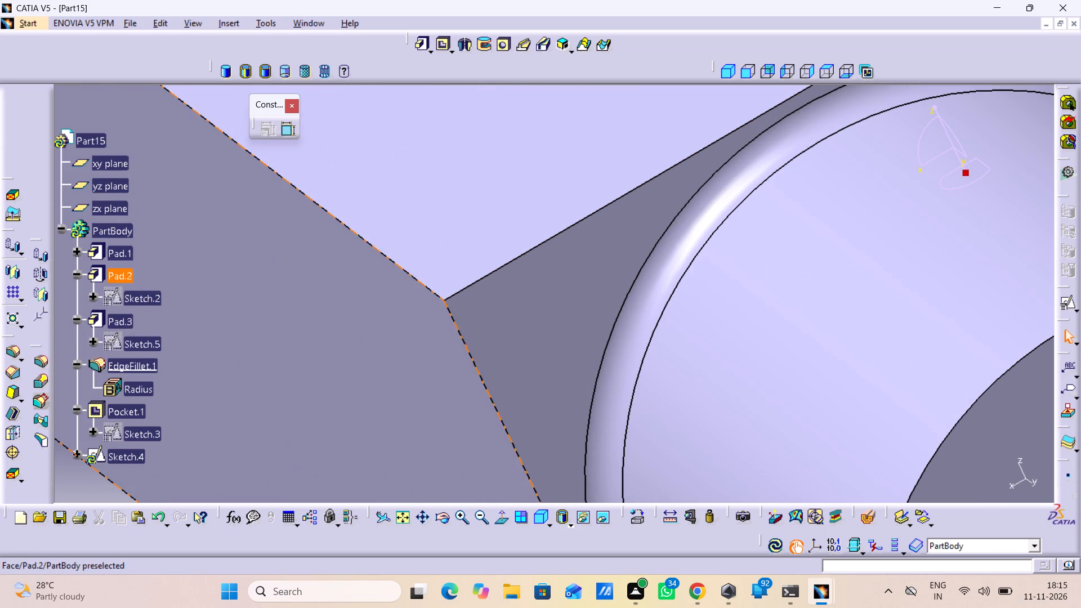
Set the radius of EdgeFillet.1, at the base of the cylindrical end, to 1.5 mm, previewing it before applying.
{"action": "double_click", "coordinate": [115, 367]}
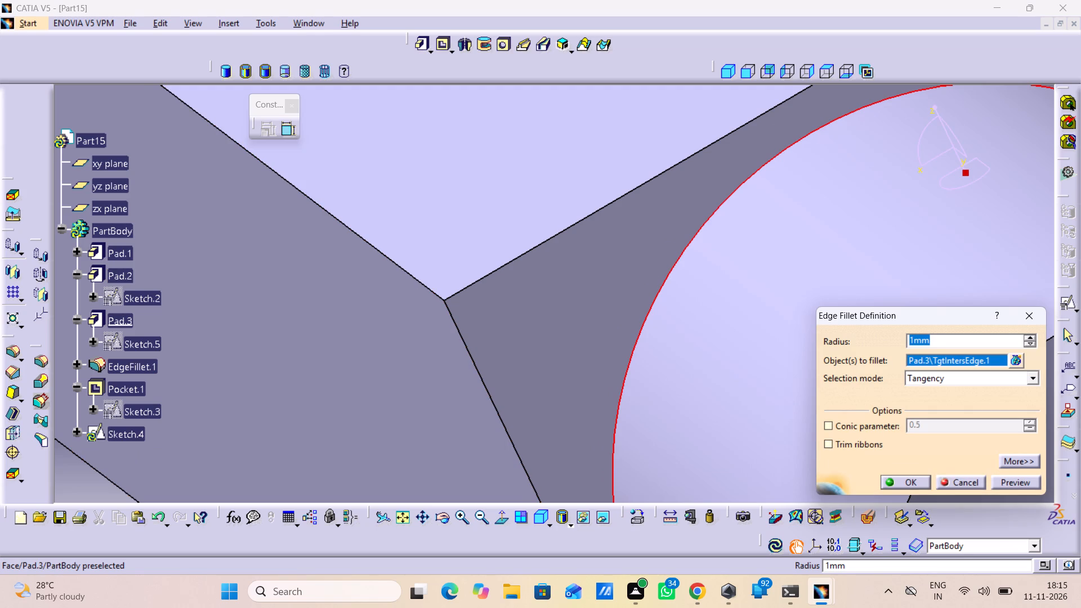
{"action": "type", "text": "1.5"}
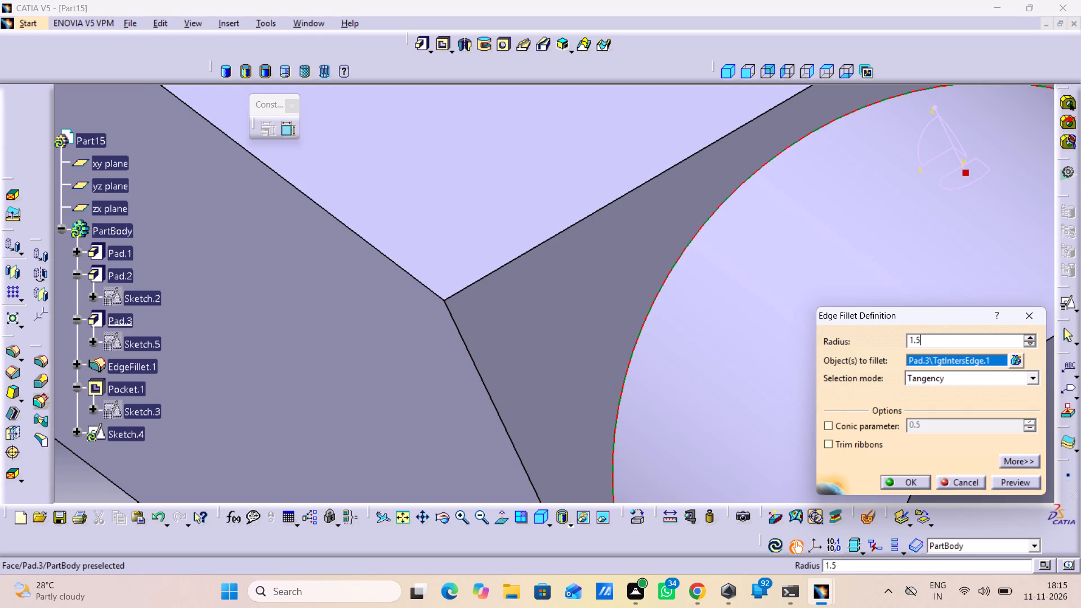
{"action": "left_click", "coordinate": [1014, 477]}
{"action": "middle_click_drag", "start_coordinate": [801, 354], "coordinate": [657, 478]}
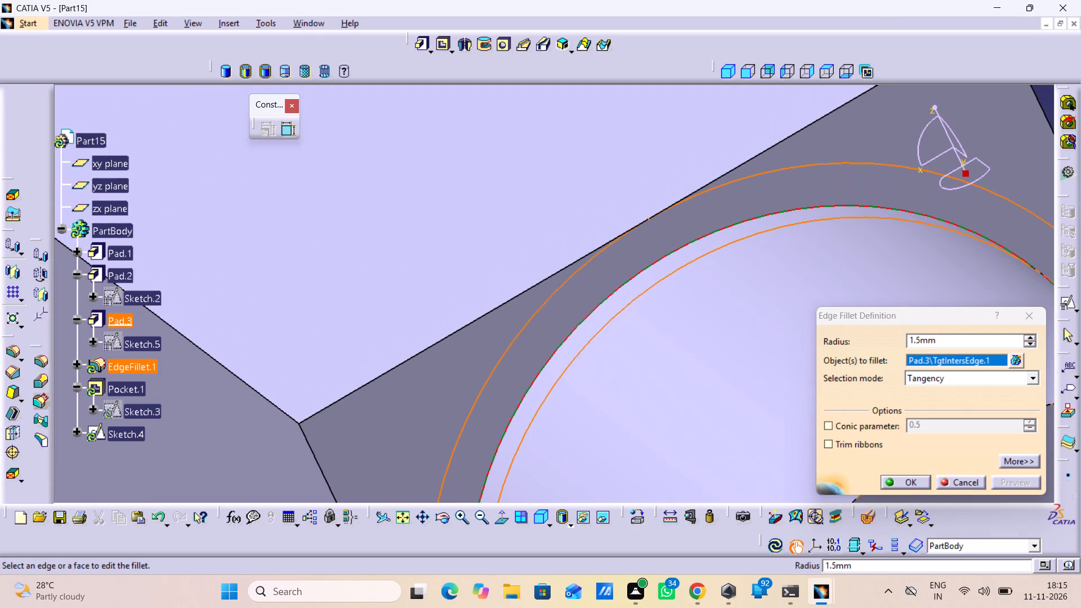
{"action": "middle_click_drag", "start_coordinate": [611, 244], "coordinate": [597, 159]}
{"action": "right_click_drag", "start_coordinate": [611, 243], "coordinate": [617, 226]}
{"action": "middle_click_drag", "start_coordinate": [595, 181], "coordinate": [546, 557]}
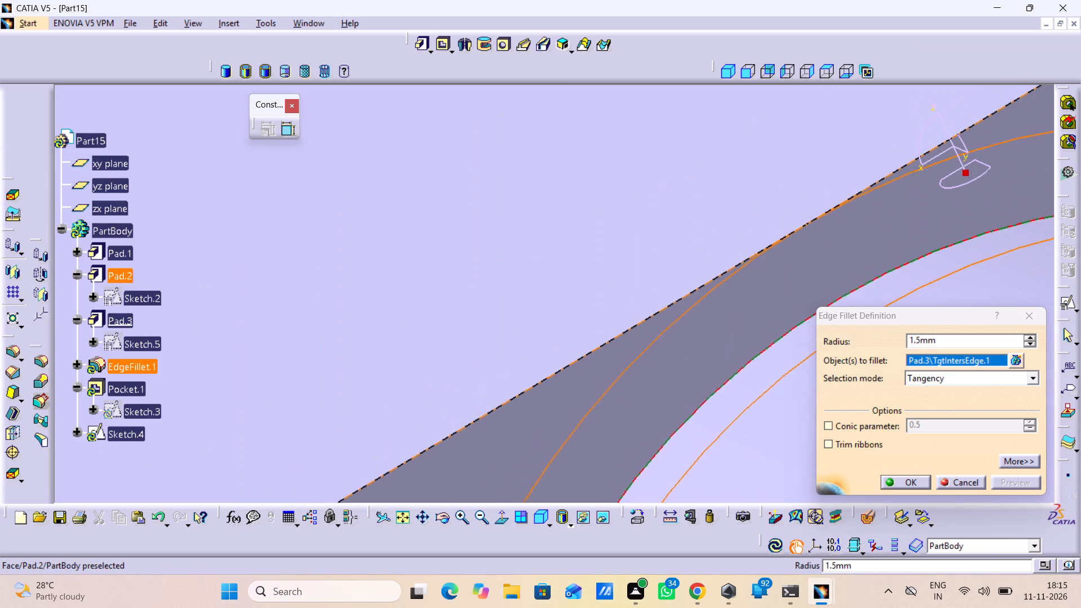
{"action": "middle_click_drag", "start_coordinate": [546, 557], "coordinate": [565, 489]}
{"action": "middle_click_drag", "start_coordinate": [667, 328], "coordinate": [681, 368]}
{"action": "right_click", "coordinate": [667, 328]}
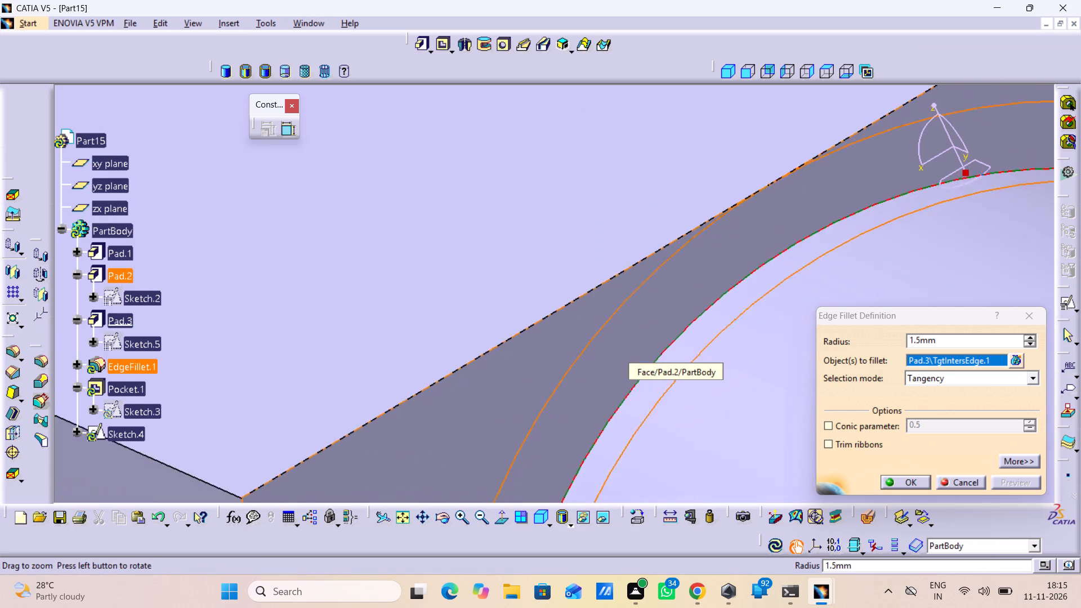
{"action": "middle_click_drag", "start_coordinate": [681, 368], "coordinate": [755, 571]}
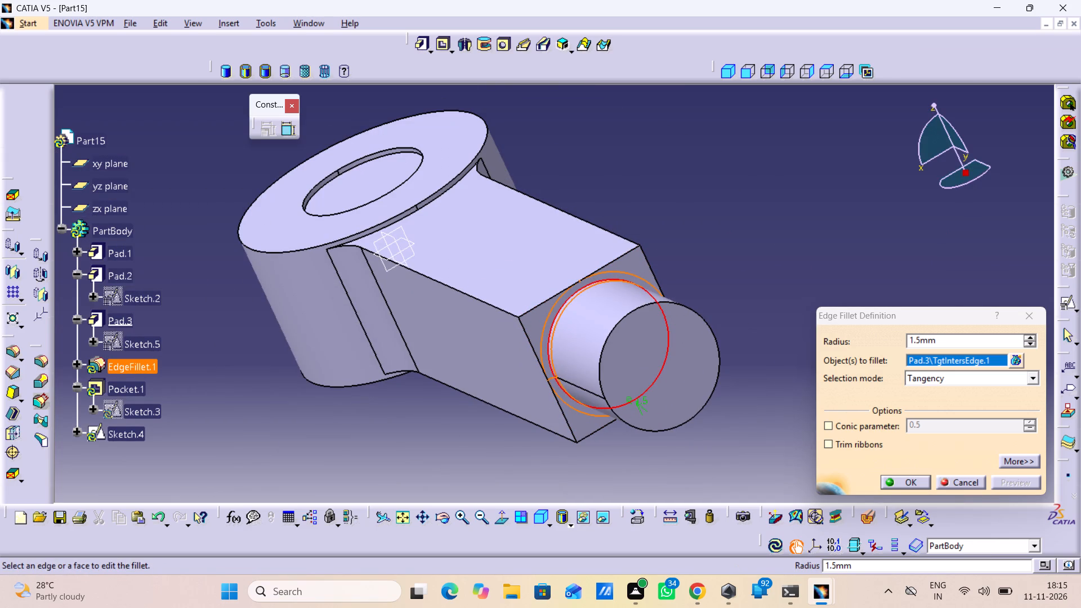
{"action": "left_click", "coordinate": [904, 477]}
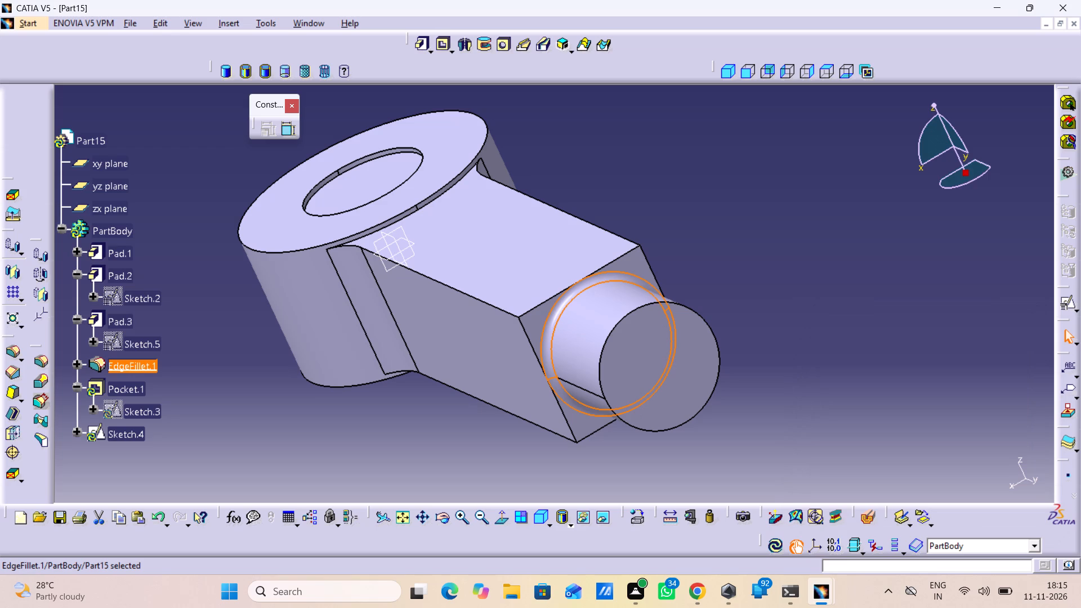
{"action": "left_click", "coordinate": [753, 419]}
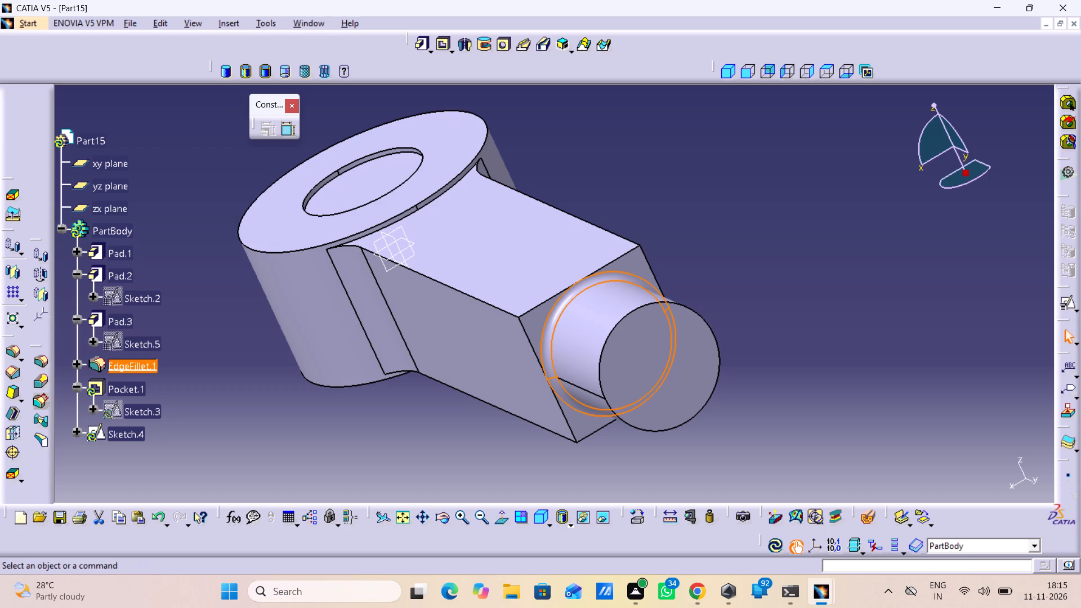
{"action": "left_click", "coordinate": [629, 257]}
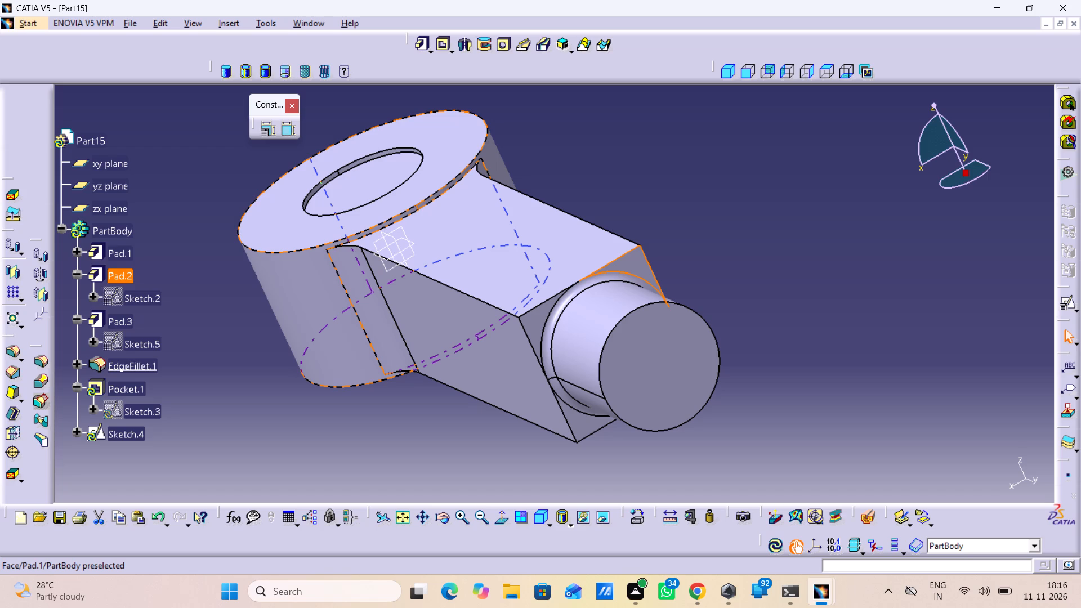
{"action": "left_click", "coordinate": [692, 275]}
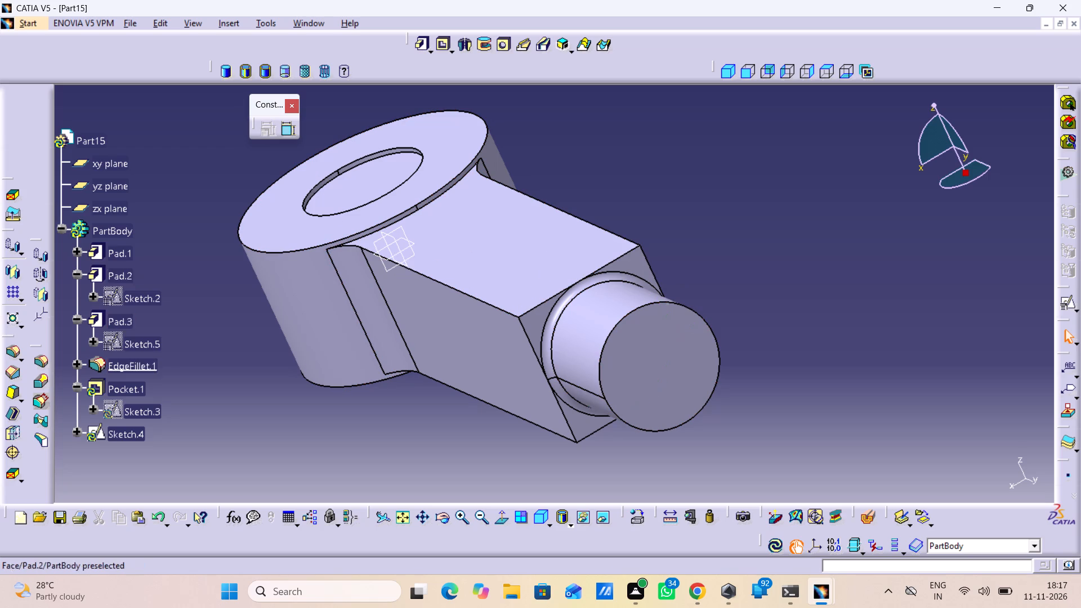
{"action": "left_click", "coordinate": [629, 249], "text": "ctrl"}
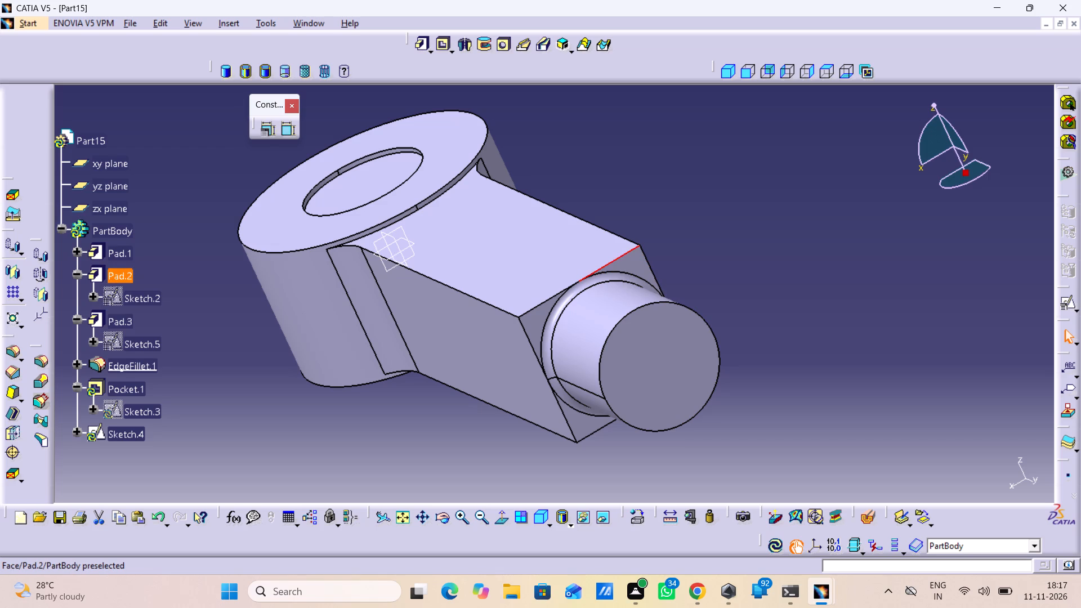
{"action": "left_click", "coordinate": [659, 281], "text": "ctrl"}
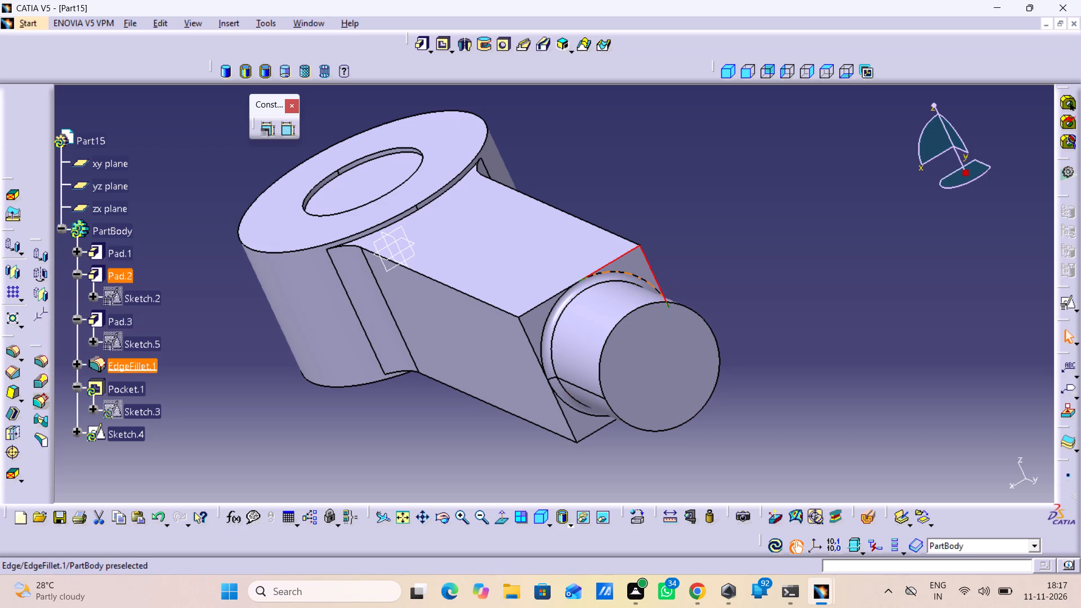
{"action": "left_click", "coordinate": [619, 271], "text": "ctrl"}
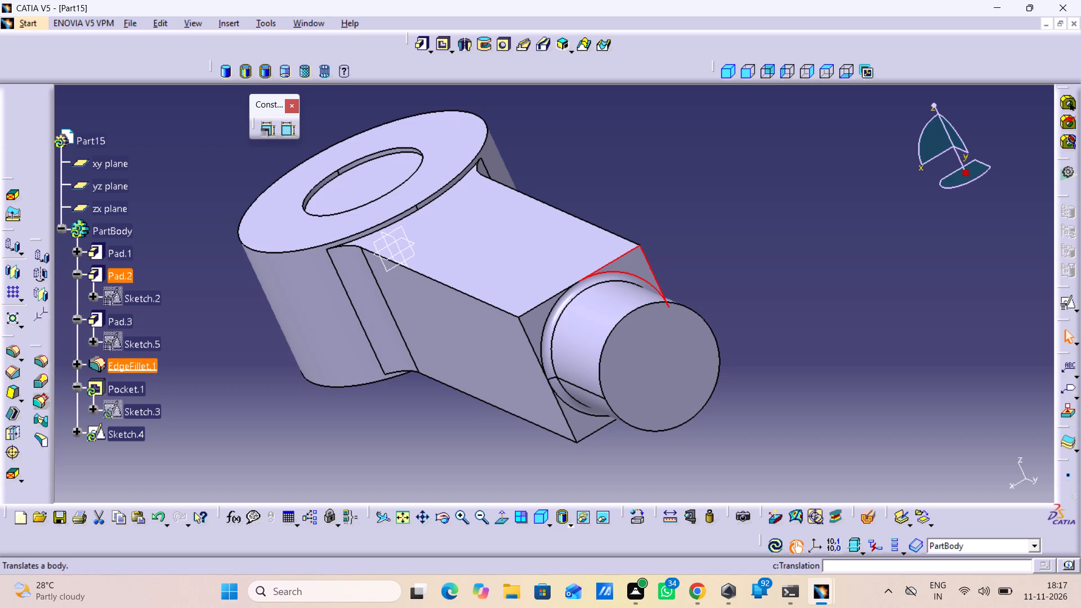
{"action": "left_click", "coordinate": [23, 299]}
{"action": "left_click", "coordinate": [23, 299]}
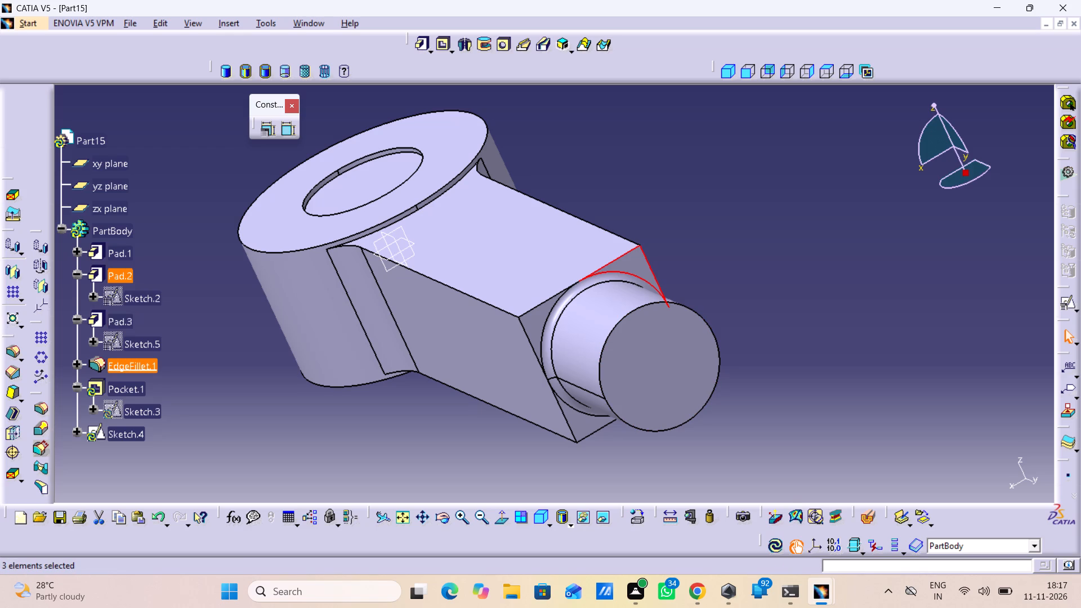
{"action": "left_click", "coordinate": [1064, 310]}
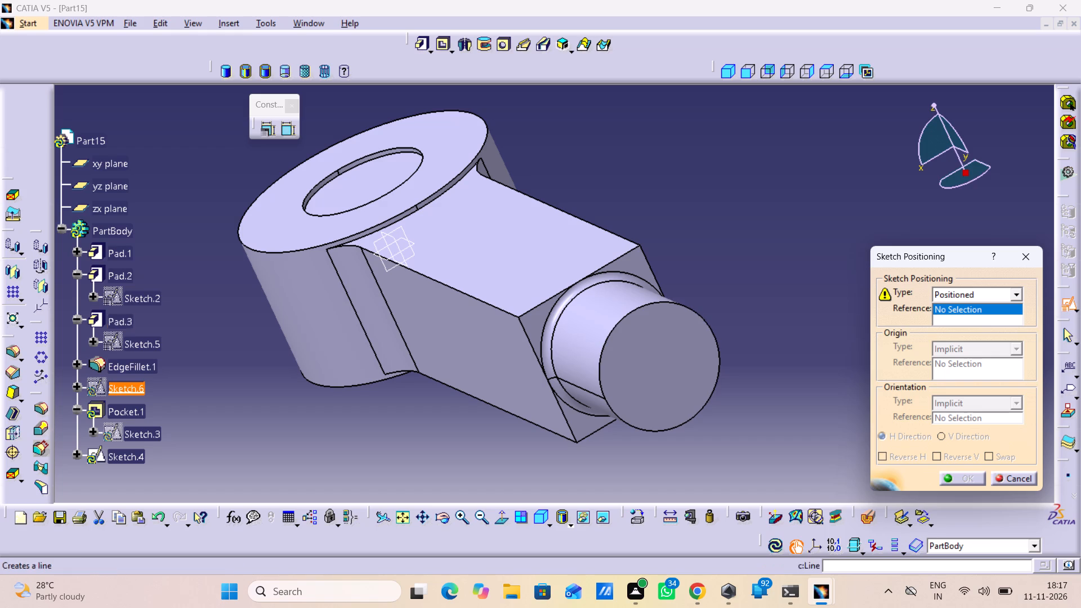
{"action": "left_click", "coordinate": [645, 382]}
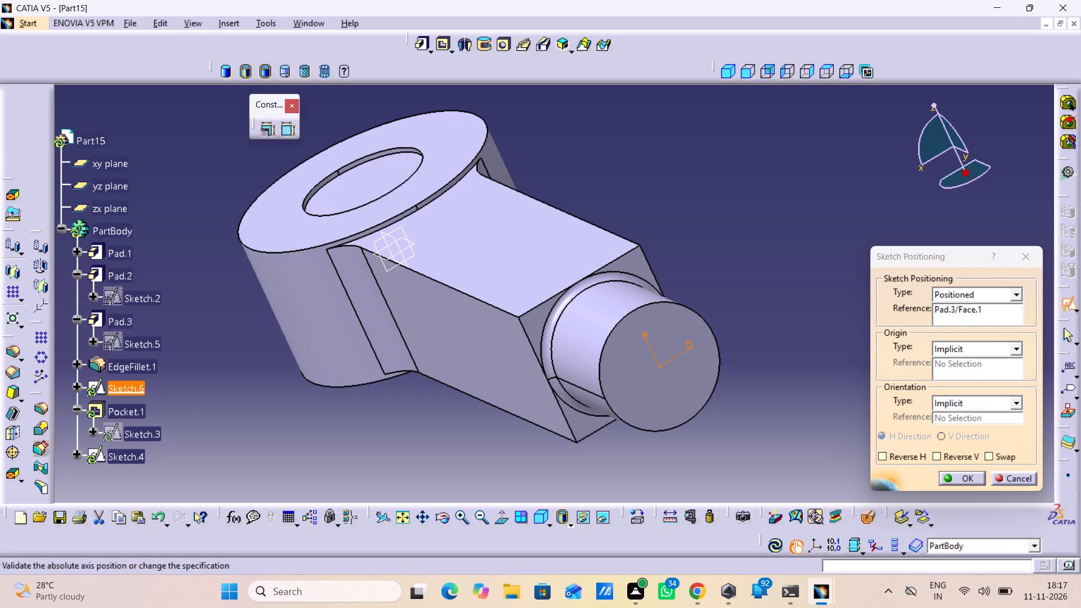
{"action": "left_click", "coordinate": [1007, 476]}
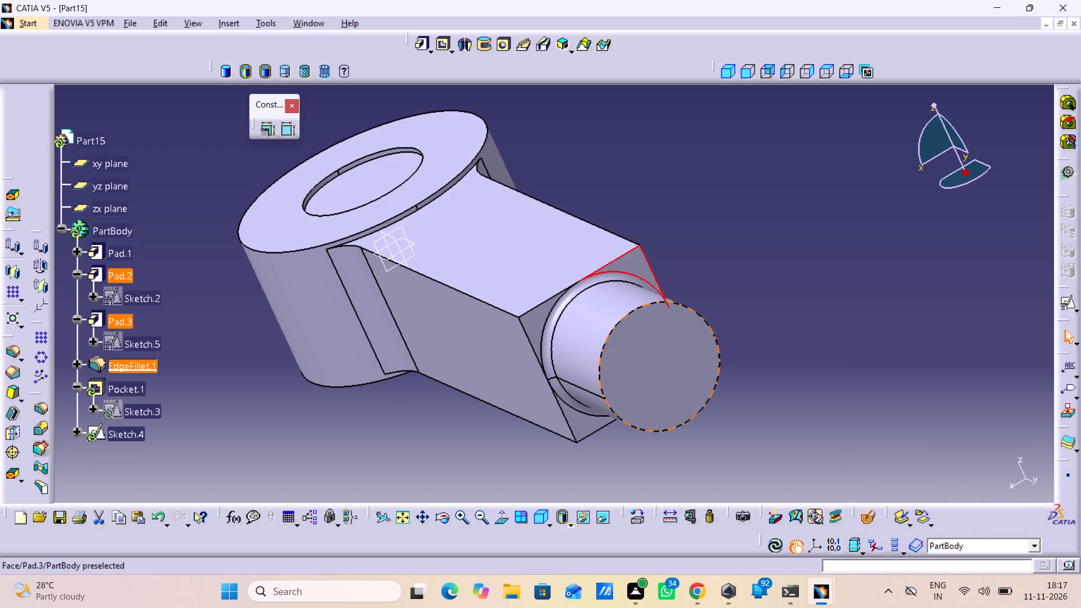
Start a positioned sketch on the arm's end face around the cylindrical end, keeping the implicit origin and orientation.
{"action": "double_click", "coordinate": [1069, 308]}
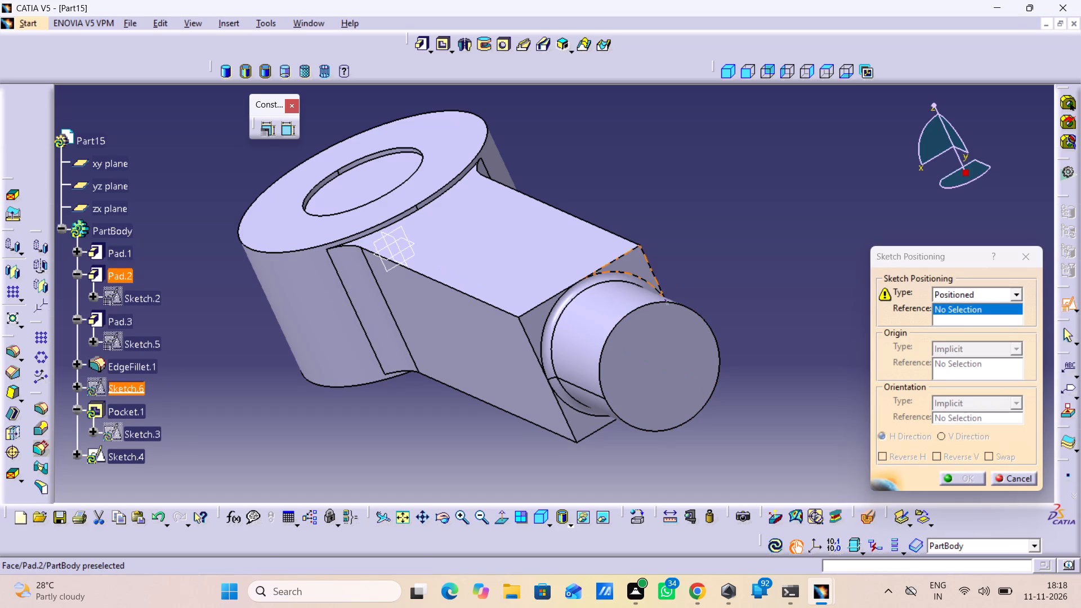
{"action": "left_click", "coordinate": [641, 268]}
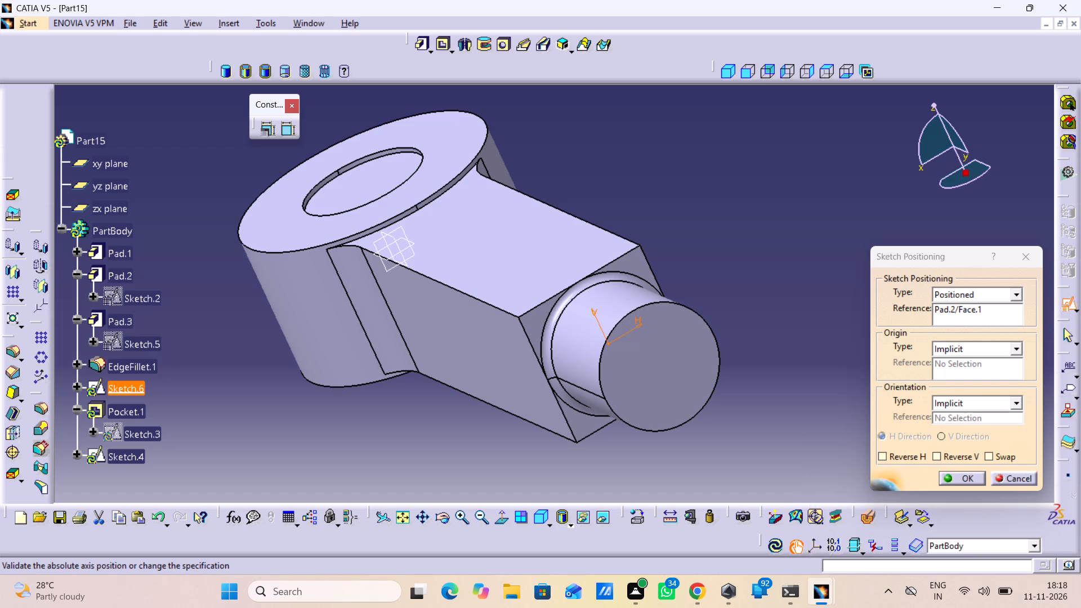
{"action": "left_click", "coordinate": [972, 480]}
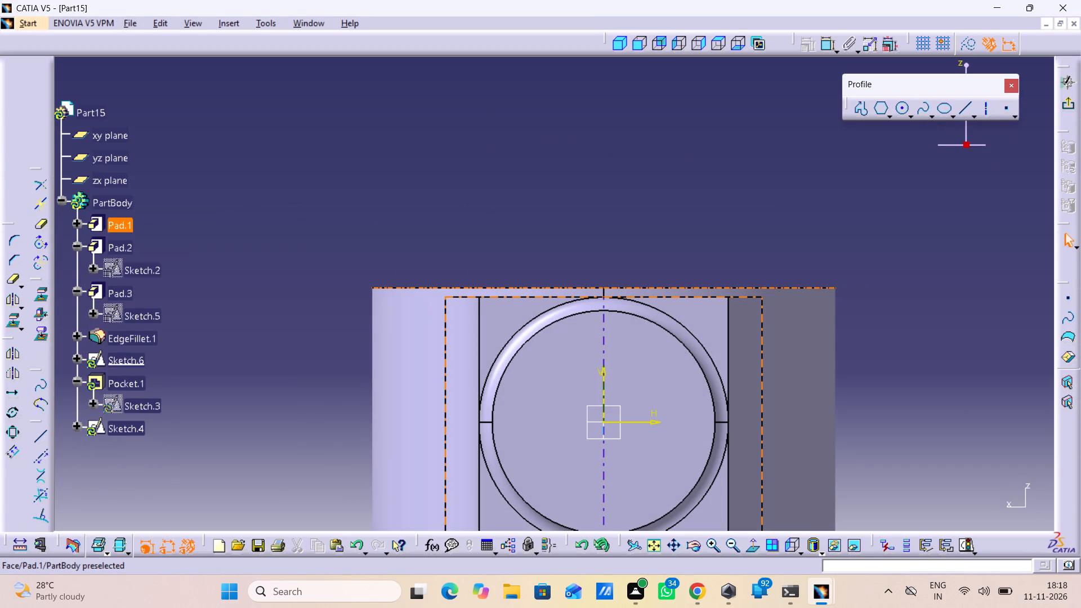
Project the two straight edges and the fillet's outer arc bounding the end face's upper corner at +H, +V into the sketch.
{"action": "left_click", "coordinate": [722, 299], "text": "ctrl"}
{"action": "left_click", "coordinate": [730, 324], "text": "ctrl"}
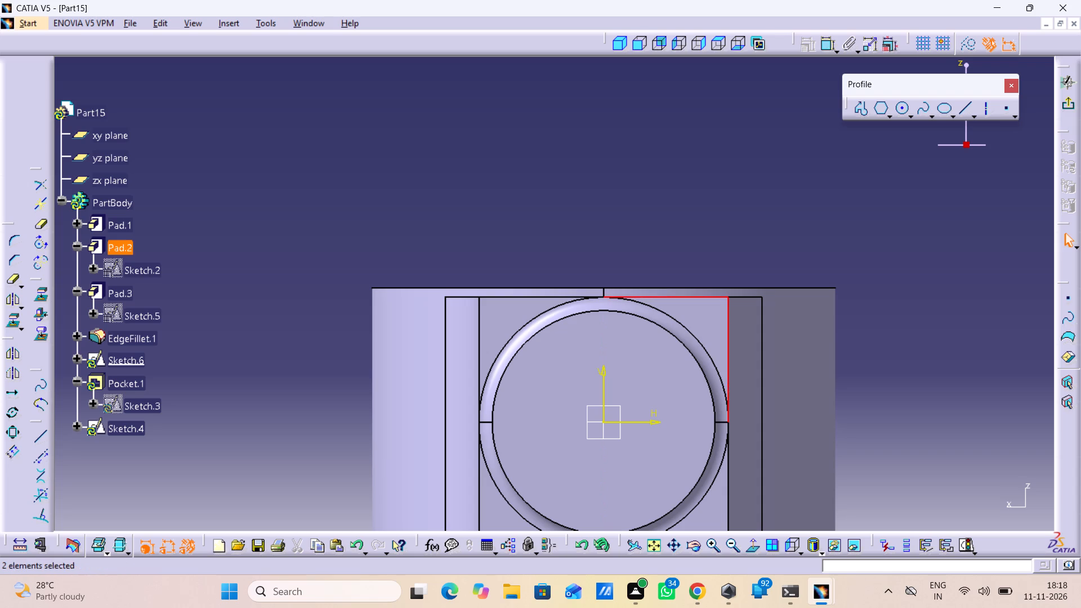
{"action": "left_click", "coordinate": [714, 365], "text": "ctrl"}
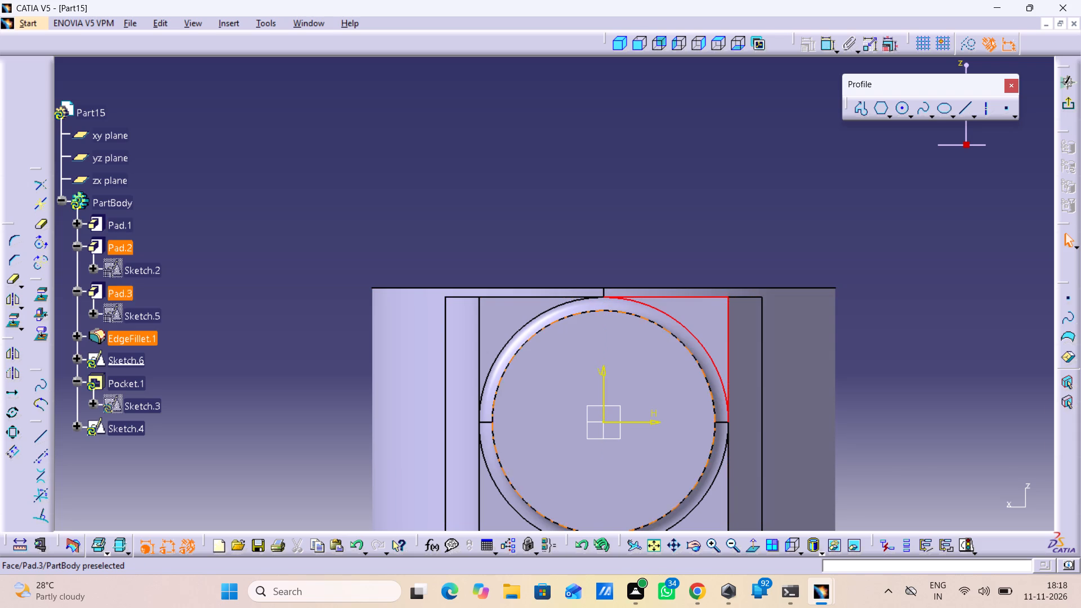
{"action": "left_click", "coordinate": [41, 288]}
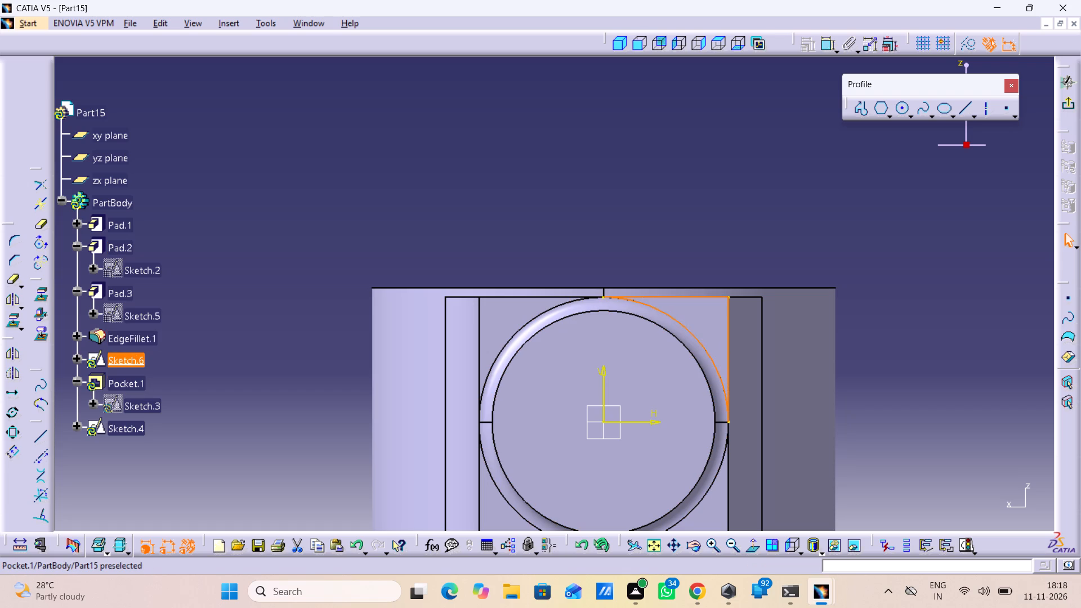
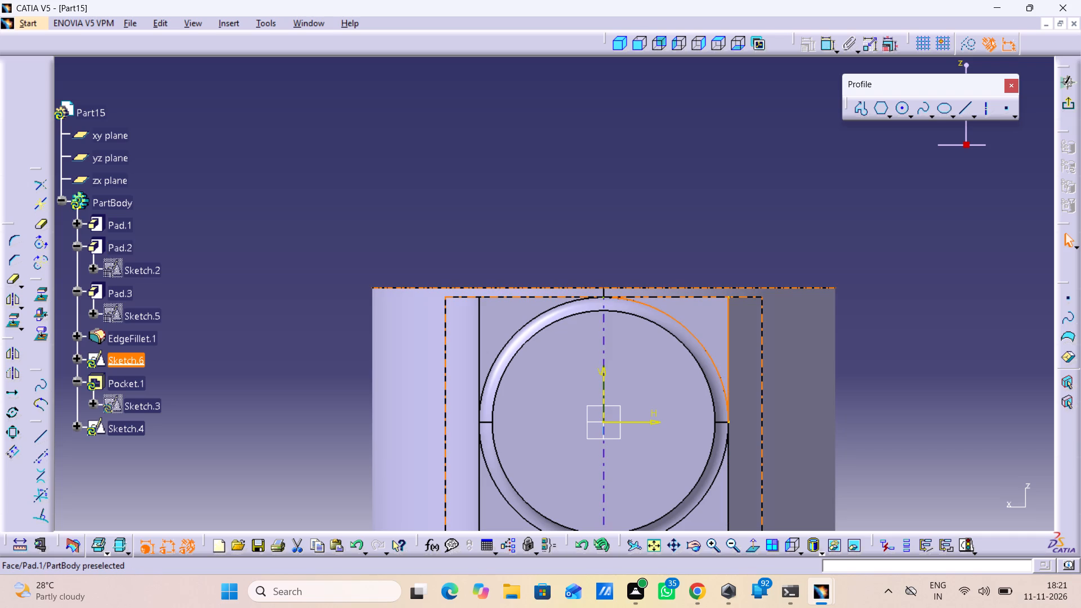
Clear the selection of the projected corner edges and fillet arc in the sketch on the arm's end face.
{"action": "left_click", "coordinate": [905, 378]}
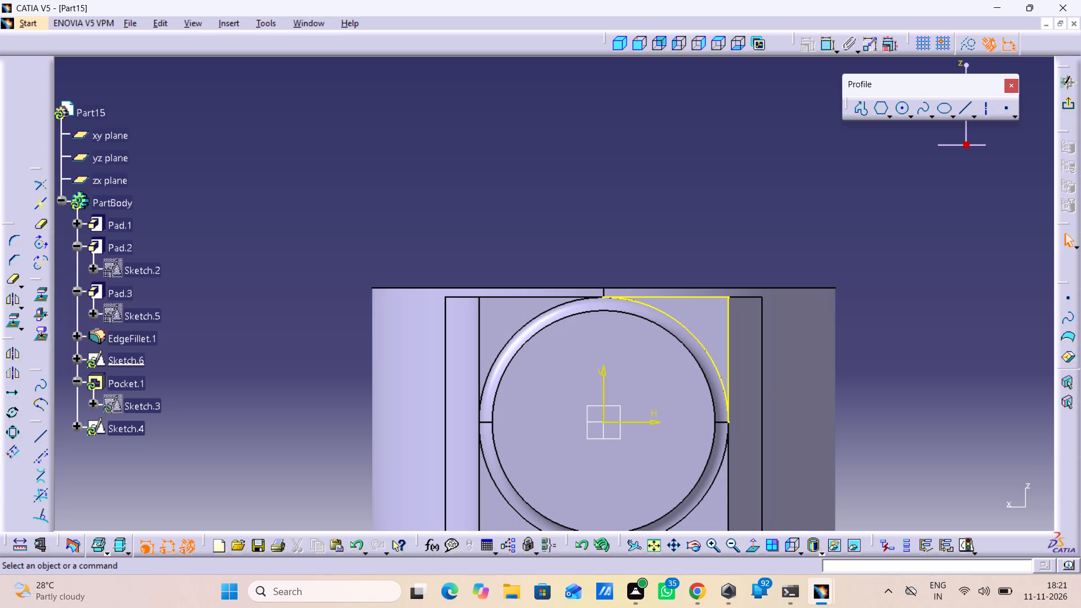
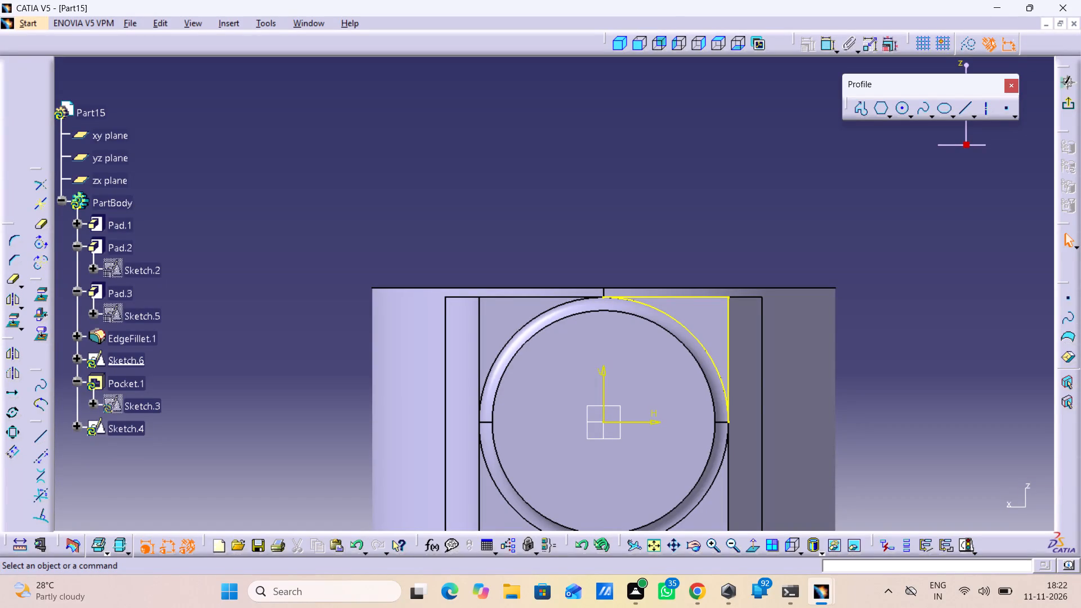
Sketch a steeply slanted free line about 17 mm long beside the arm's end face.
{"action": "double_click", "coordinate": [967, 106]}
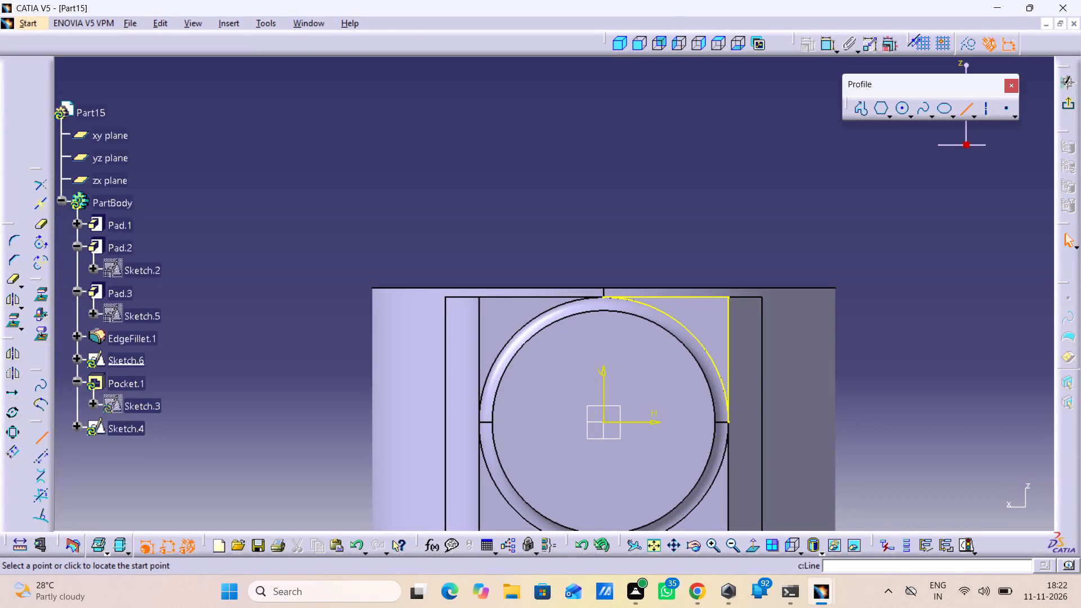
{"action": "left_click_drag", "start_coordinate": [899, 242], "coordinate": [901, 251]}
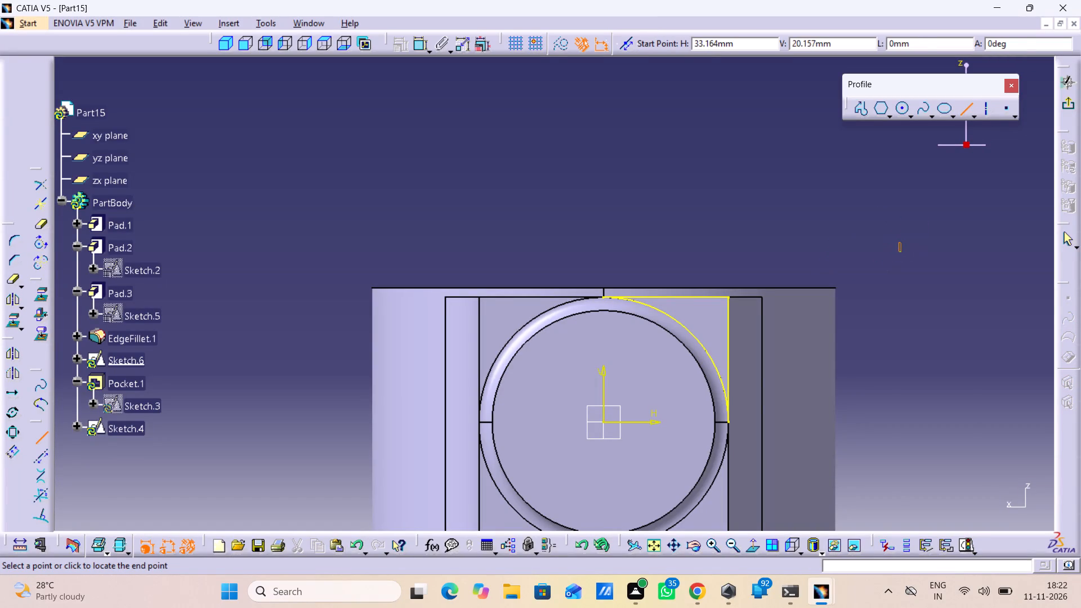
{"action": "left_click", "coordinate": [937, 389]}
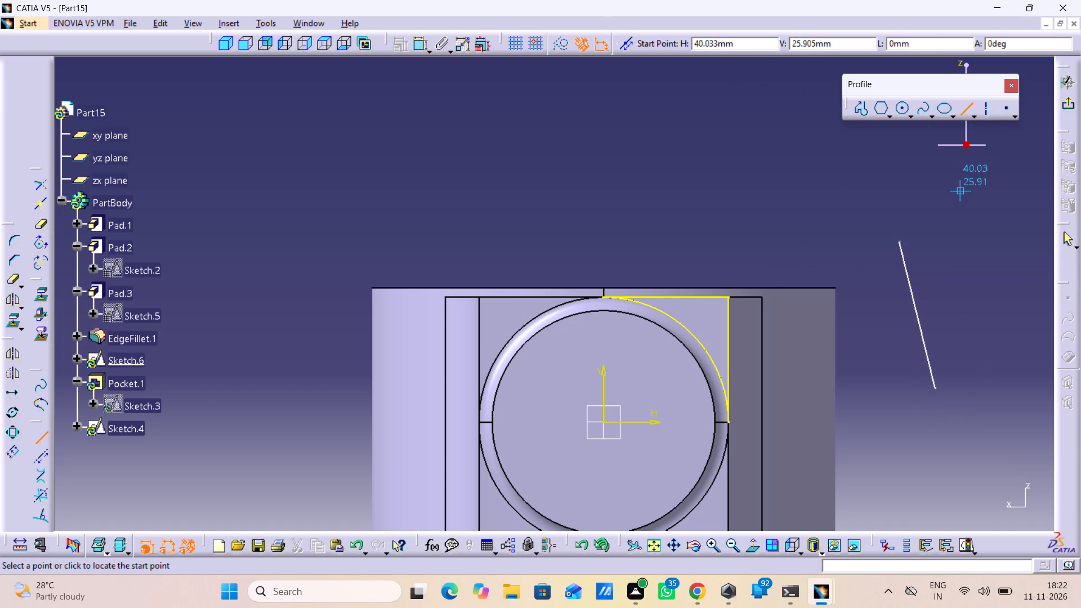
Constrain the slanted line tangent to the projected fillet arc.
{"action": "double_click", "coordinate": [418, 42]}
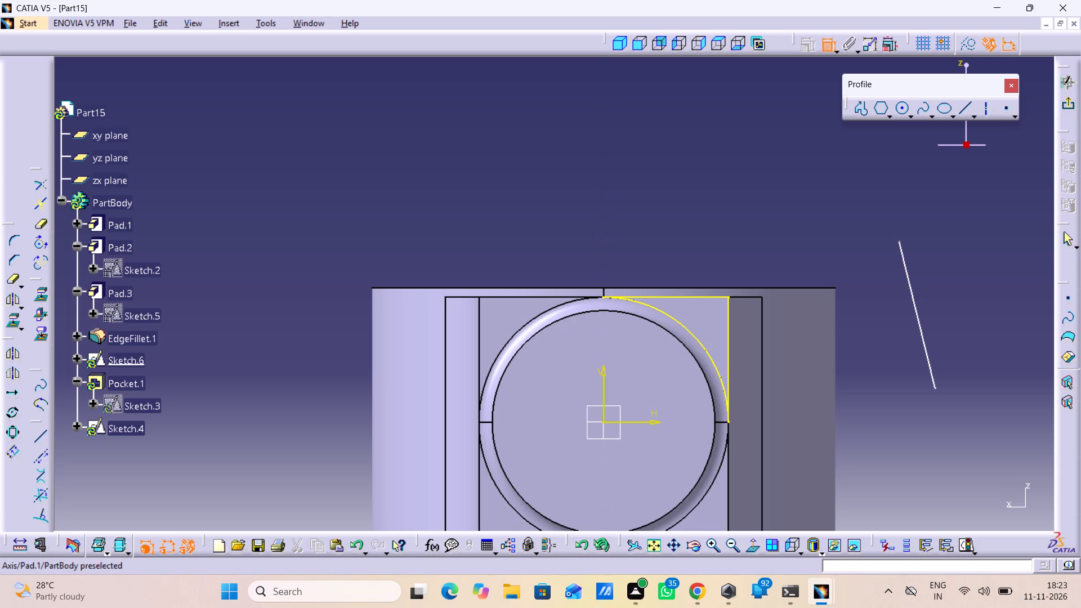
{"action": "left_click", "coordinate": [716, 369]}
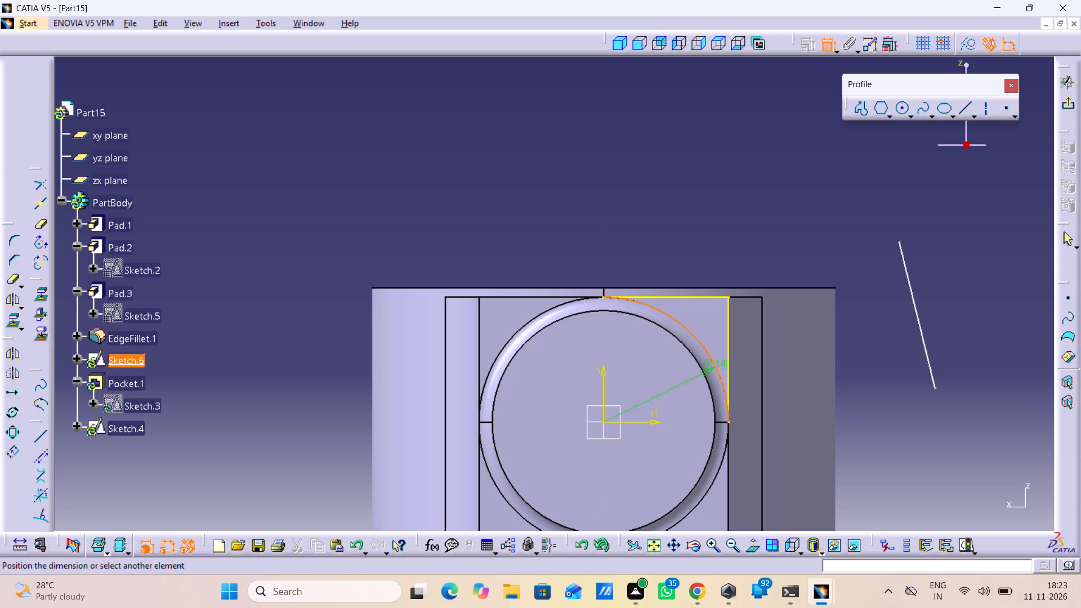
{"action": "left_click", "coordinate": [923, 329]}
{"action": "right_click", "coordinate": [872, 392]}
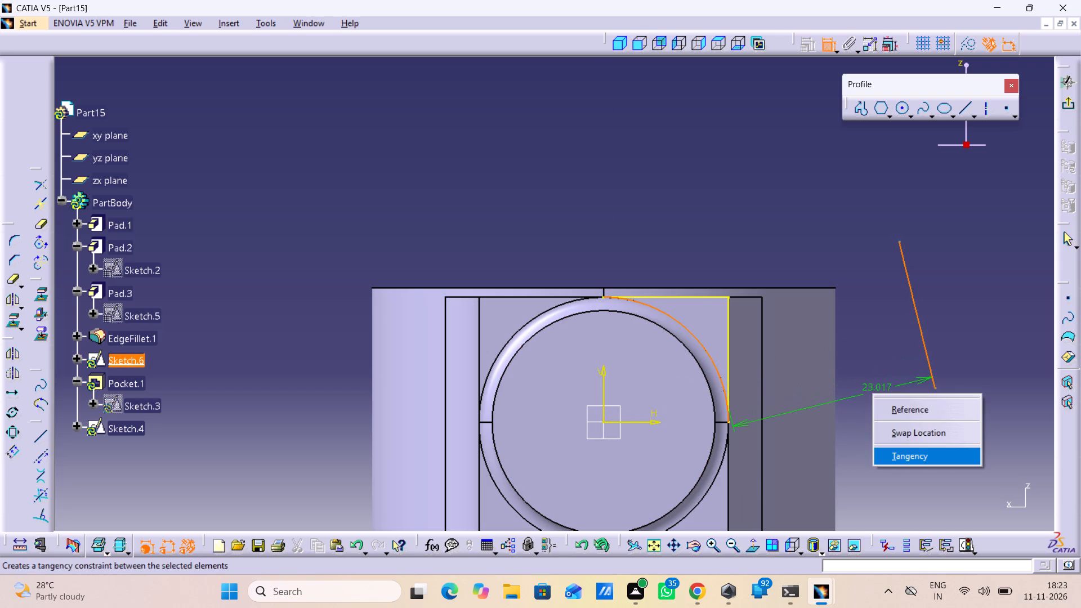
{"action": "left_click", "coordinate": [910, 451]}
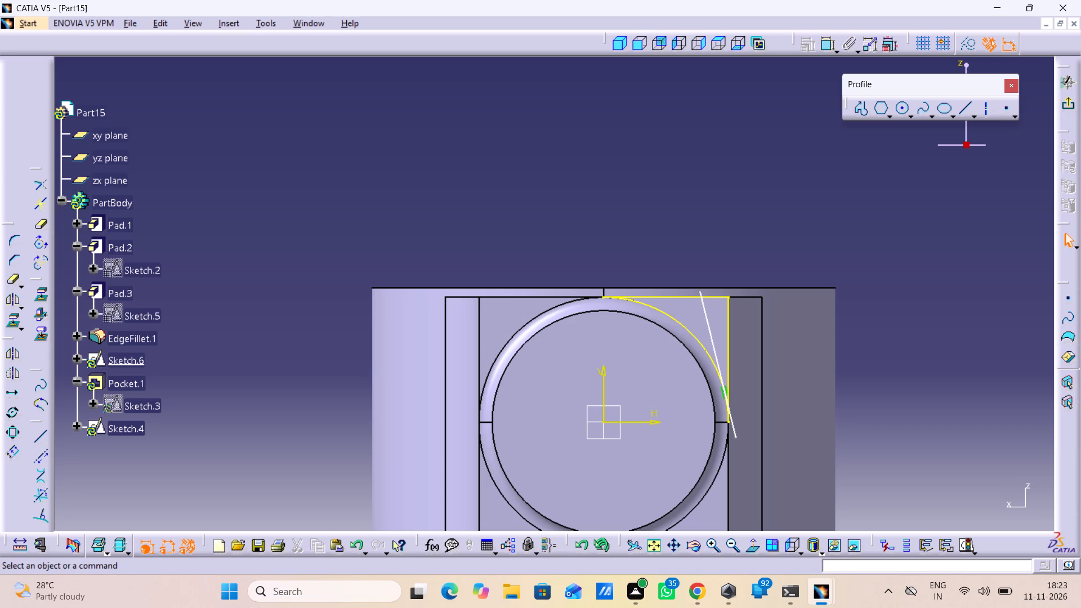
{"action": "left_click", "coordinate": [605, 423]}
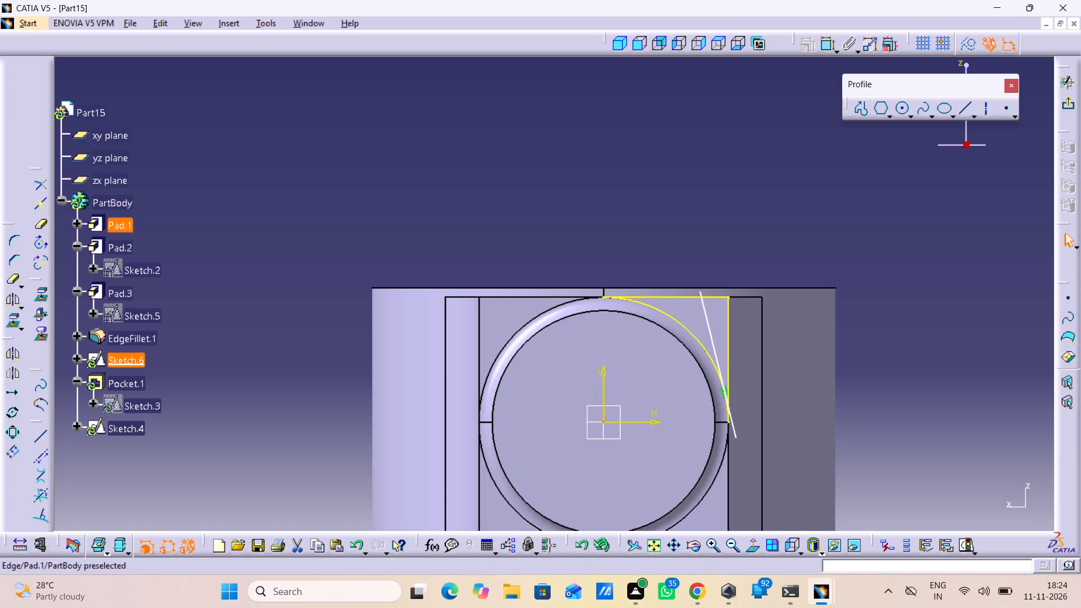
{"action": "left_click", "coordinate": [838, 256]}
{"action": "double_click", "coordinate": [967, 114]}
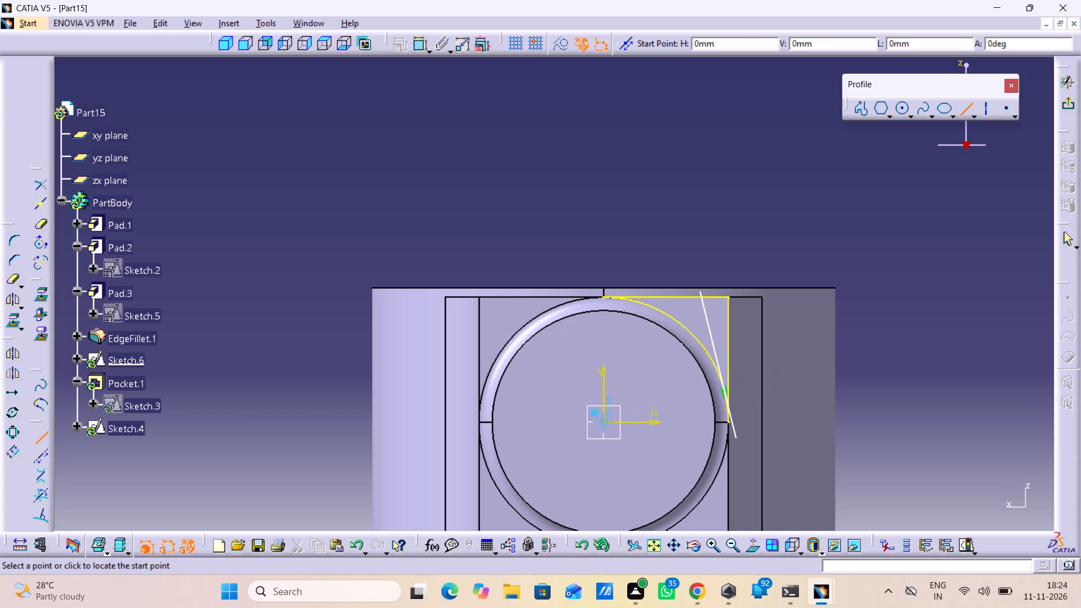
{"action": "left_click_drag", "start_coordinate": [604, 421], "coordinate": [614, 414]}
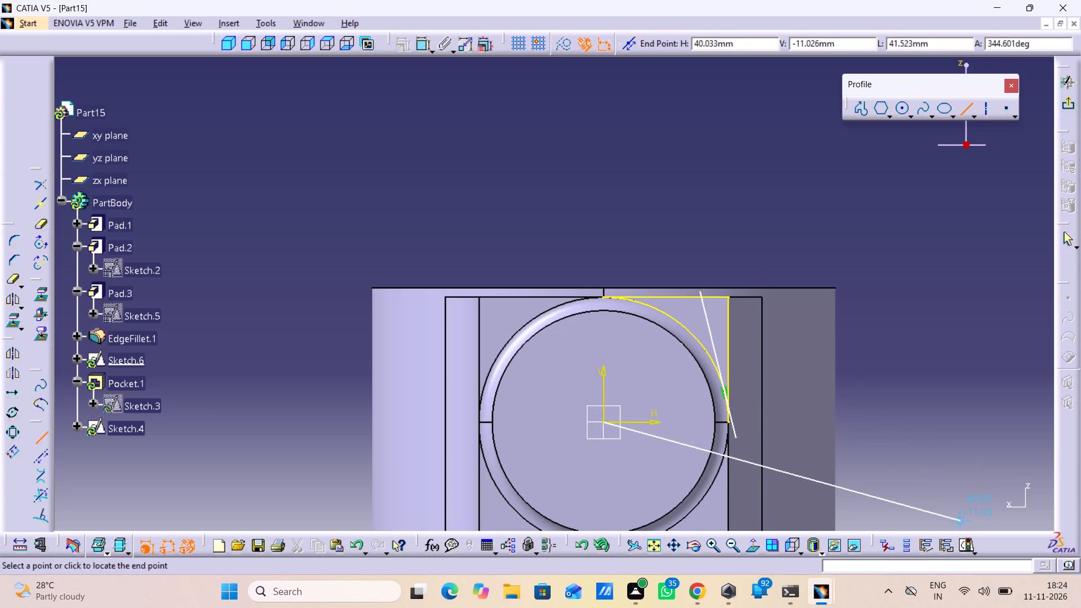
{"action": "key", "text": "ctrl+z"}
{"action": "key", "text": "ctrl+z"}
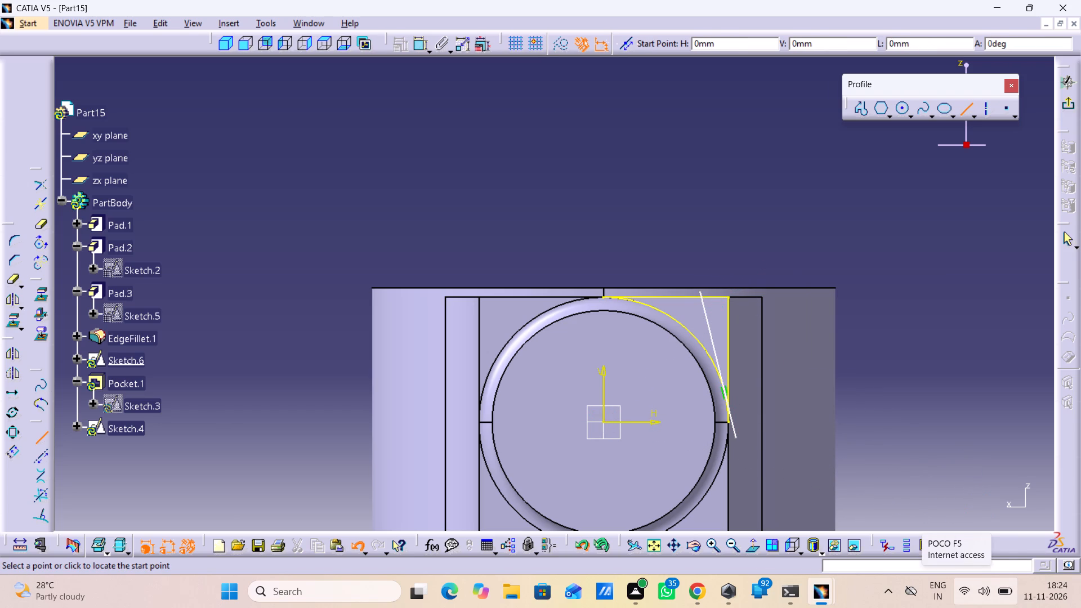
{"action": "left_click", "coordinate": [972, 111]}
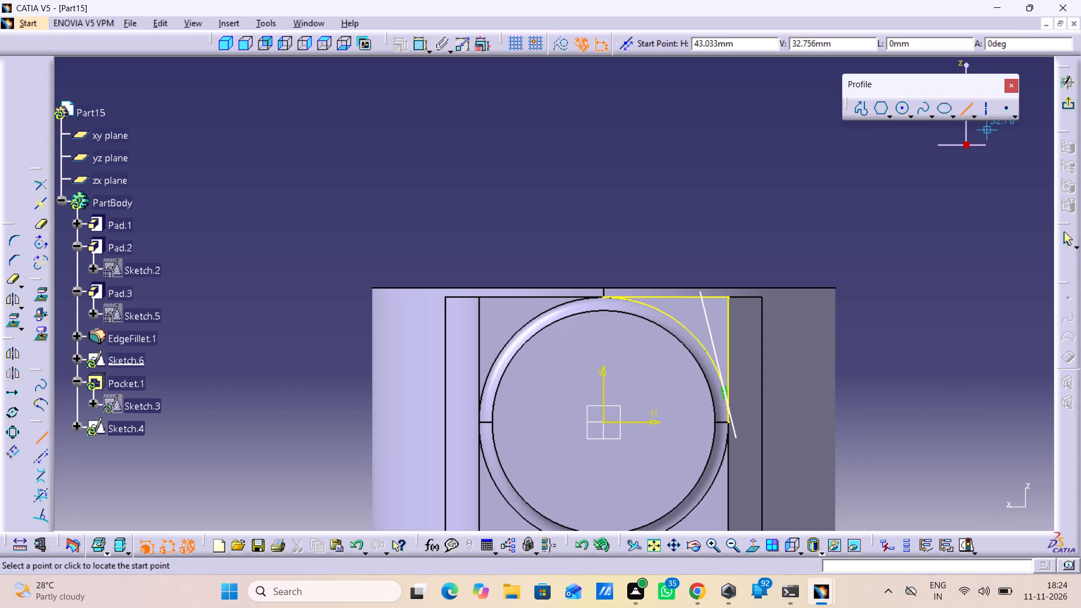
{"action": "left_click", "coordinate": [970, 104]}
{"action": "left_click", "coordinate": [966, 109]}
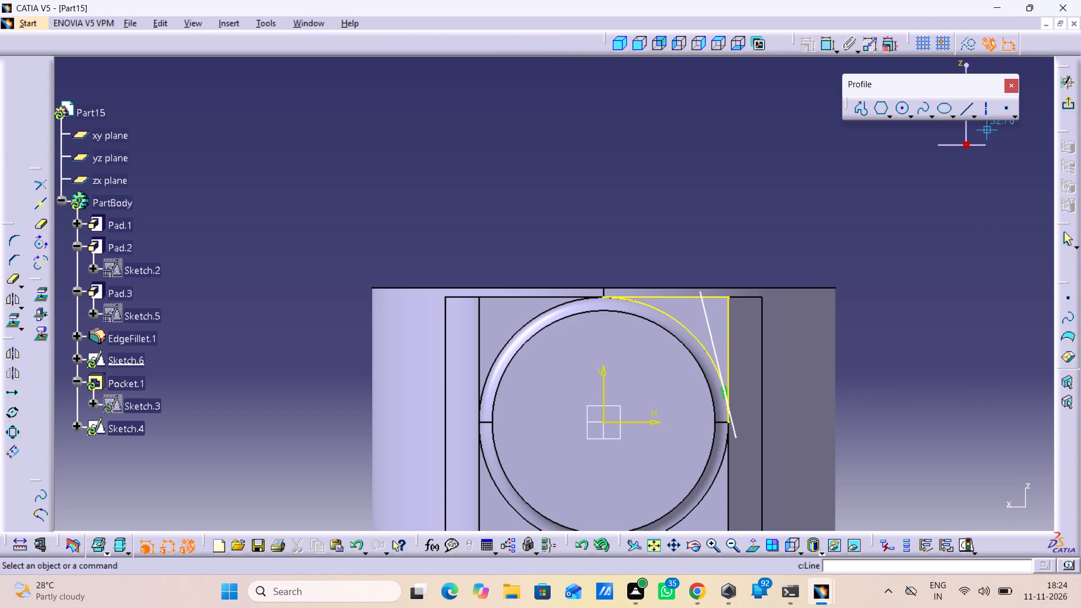
Undo the tangent line, the projected corner edges and the whole sketch on the arm's end face.
{"action": "key", "text": "ctrl+z"}
{"action": "key", "text": "ctrl+z"}
{"action": "key", "text": "ctrl+z"}
{"action": "key", "text": "ctrl+z"}
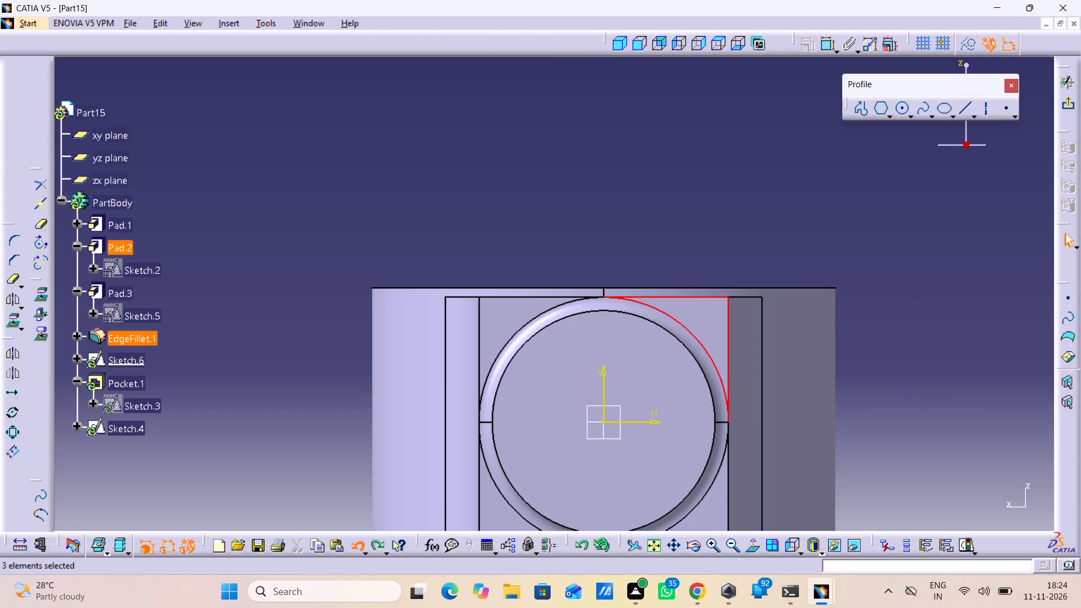
{"action": "key", "text": "ctrl+z"}
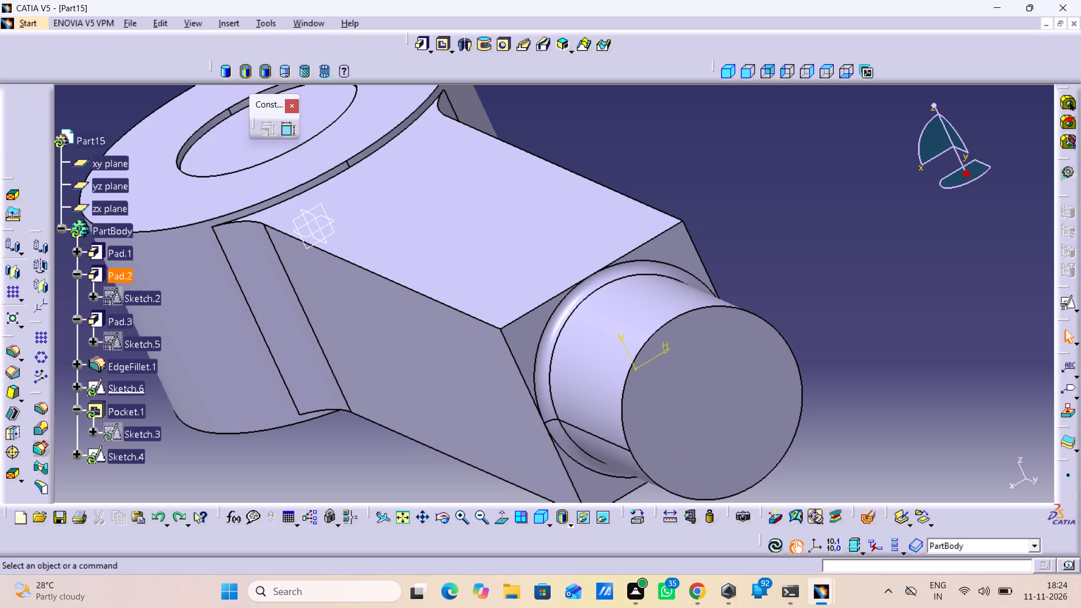
{"action": "left_click", "coordinate": [484, 363]}
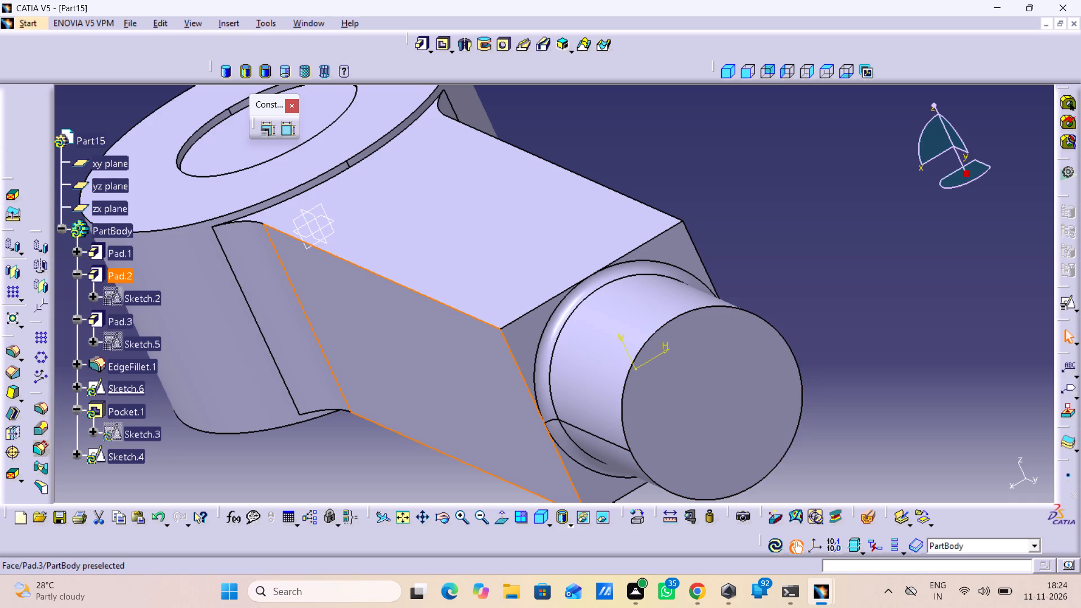
{"action": "key", "text": "ctrl+z"}
{"action": "key", "text": "ctrl+z"}
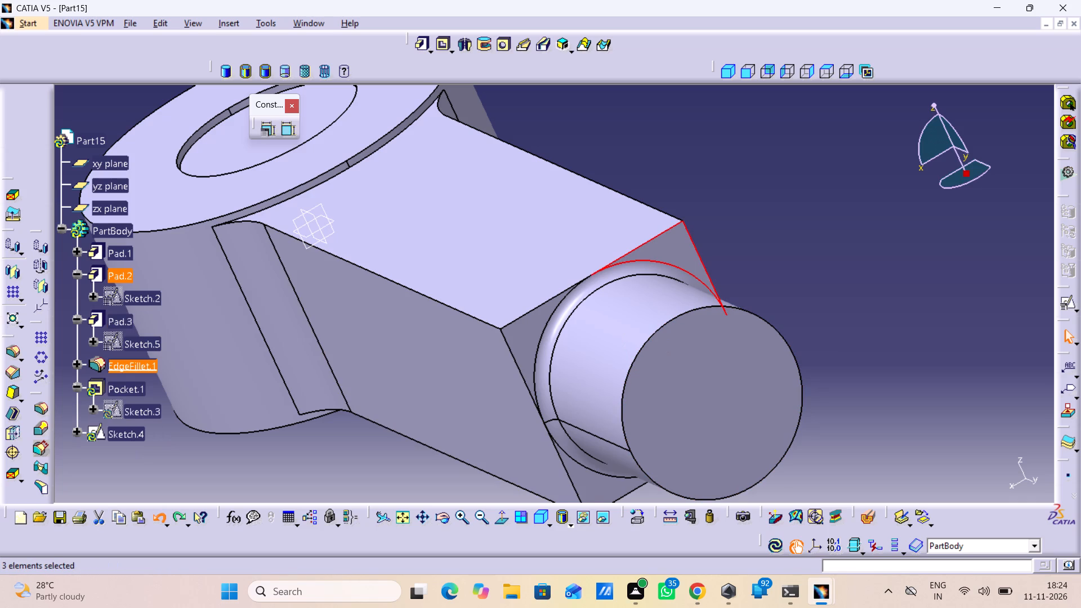
{"action": "key", "text": "ctrl+z"}
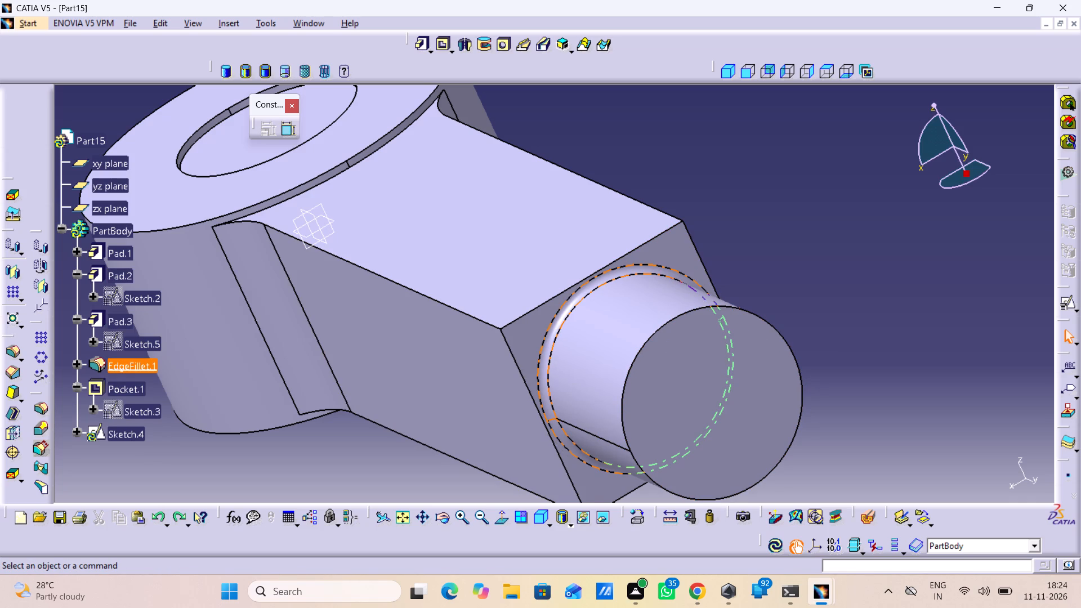
Create a positioned sketch on the arm's flat side face with implicit origin and orientation.
{"action": "middle_click_drag", "start_coordinate": [603, 369], "coordinate": [597, 348]}
{"action": "right_click_drag", "start_coordinate": [600, 363], "coordinate": [597, 348]}
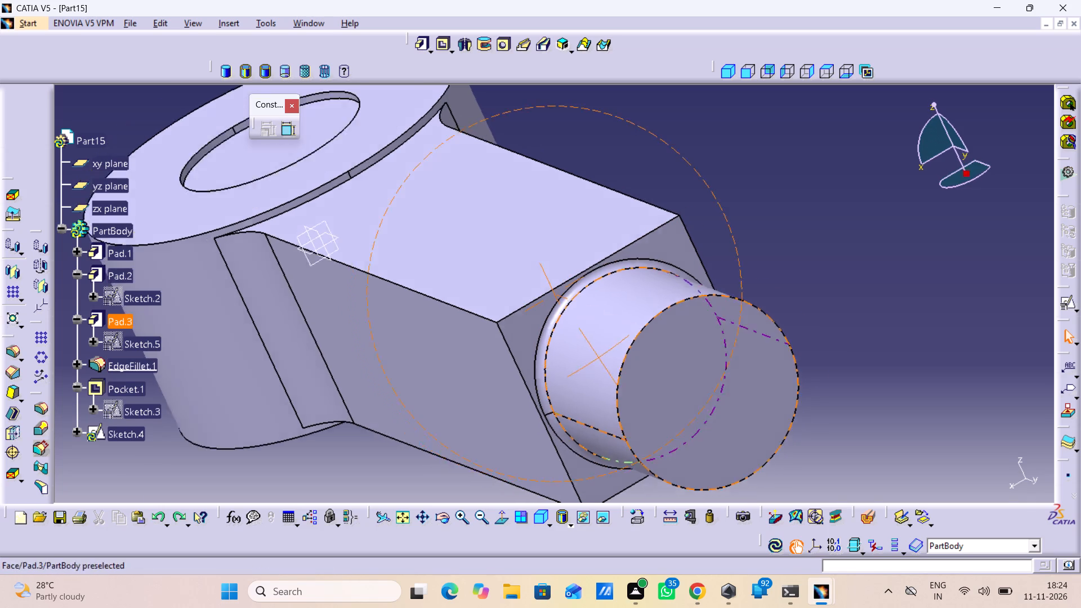
{"action": "right_click_drag", "start_coordinate": [597, 348], "coordinate": [595, 338]}
{"action": "middle_click_drag", "start_coordinate": [597, 348], "coordinate": [574, 291]}
{"action": "key", "text": "ctrl+y"}
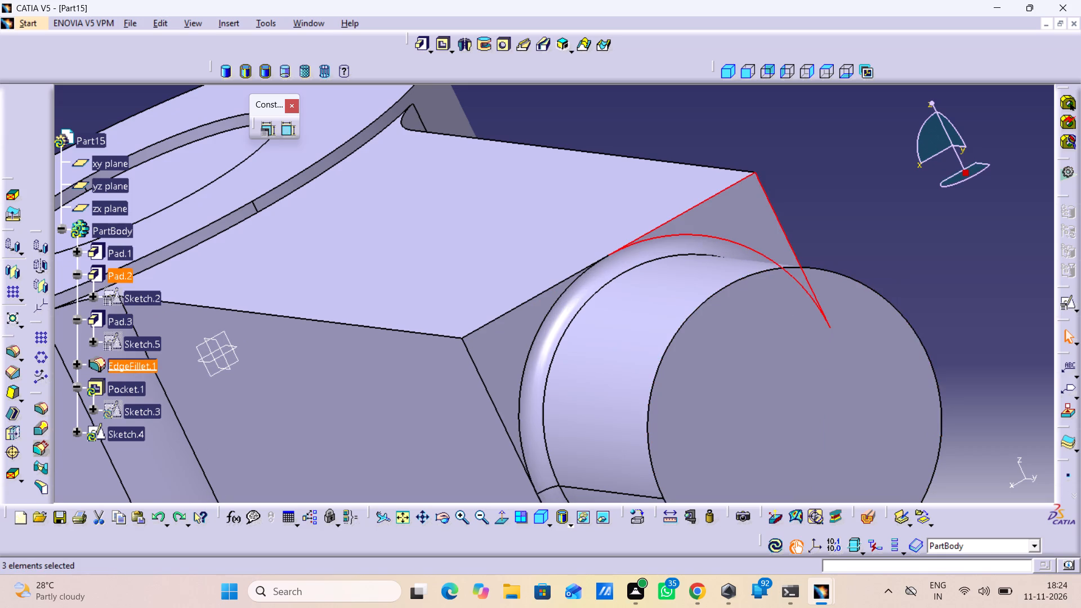
{"action": "left_click", "coordinate": [320, 395]}
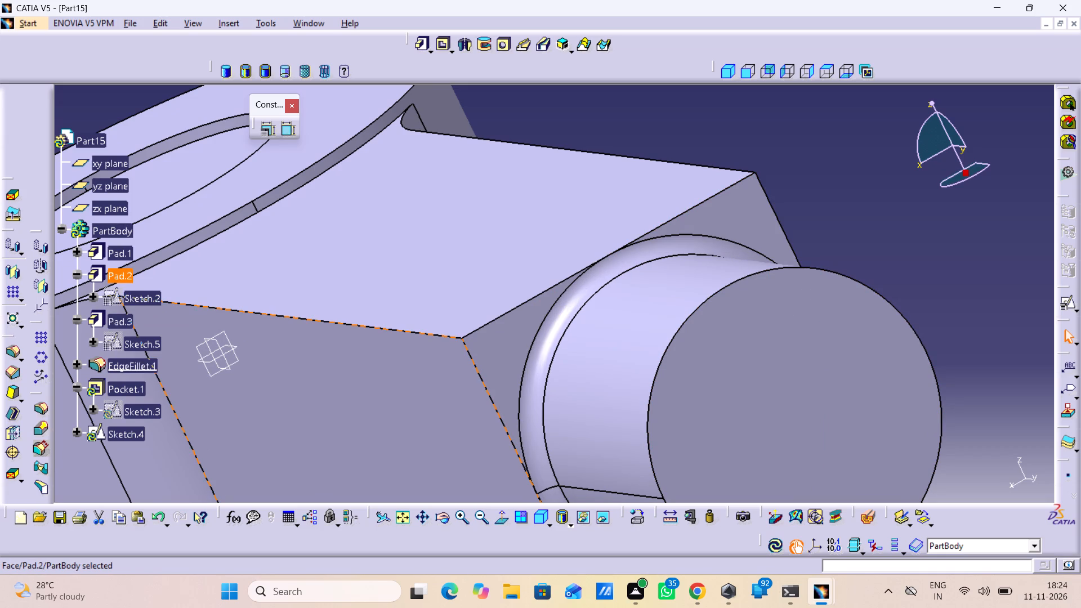
{"action": "middle_click_drag", "start_coordinate": [333, 399], "coordinate": [316, 478]}
{"action": "right_click", "coordinate": [333, 397]}
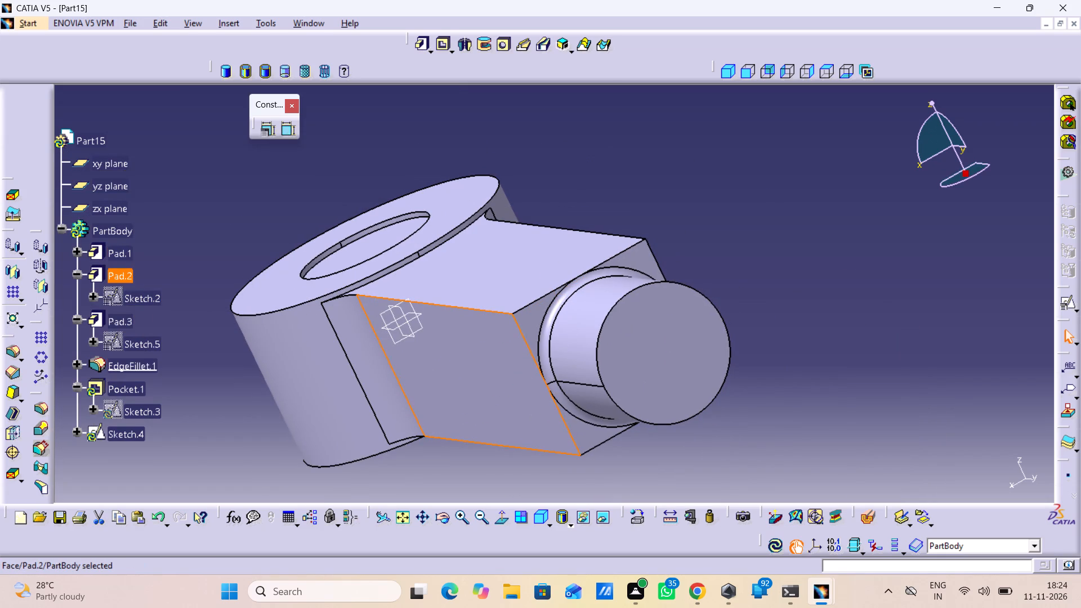
{"action": "left_click", "coordinate": [1065, 299]}
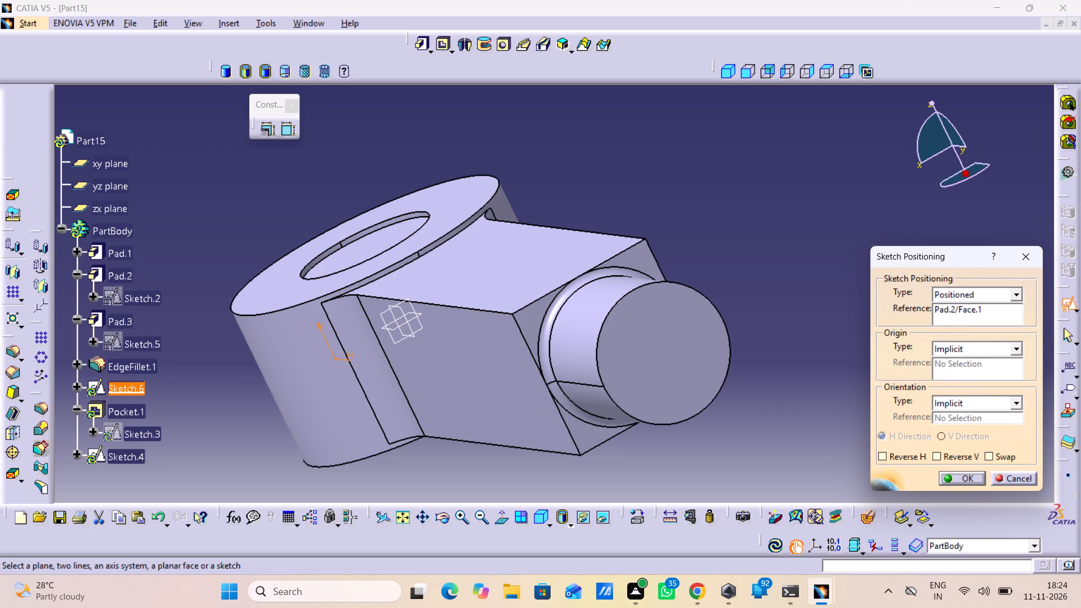
{"action": "left_click", "coordinate": [964, 477]}
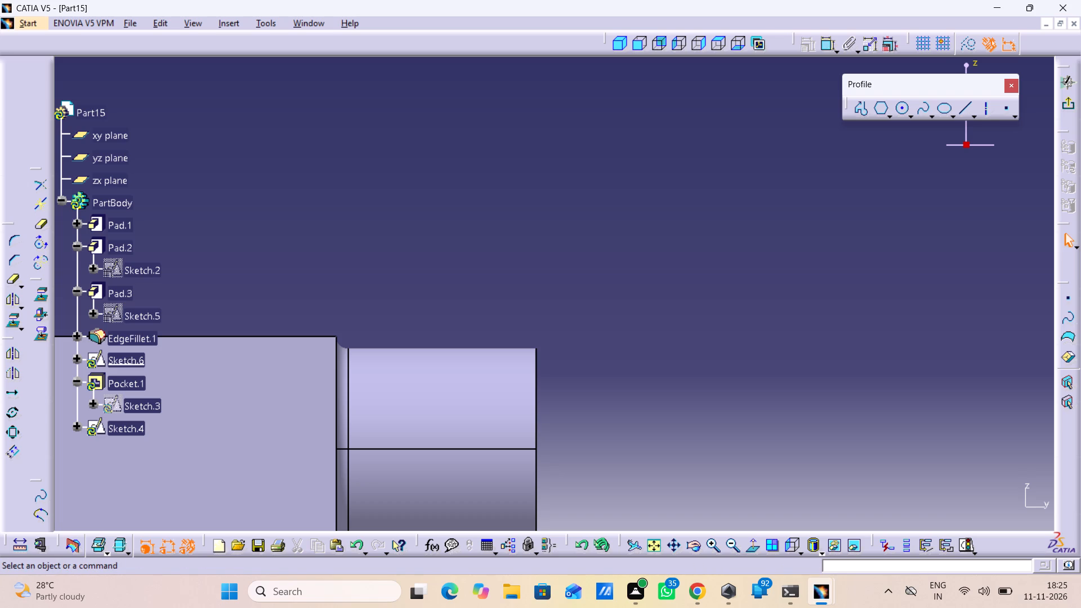
Sketch a profile from the arm's end edge: a horizontal line about 33 mm long, then a tangent arc of about 6.6 mm radius up to the upper edge.
{"action": "middle_click_drag", "start_coordinate": [716, 232], "coordinate": [930, 220]}
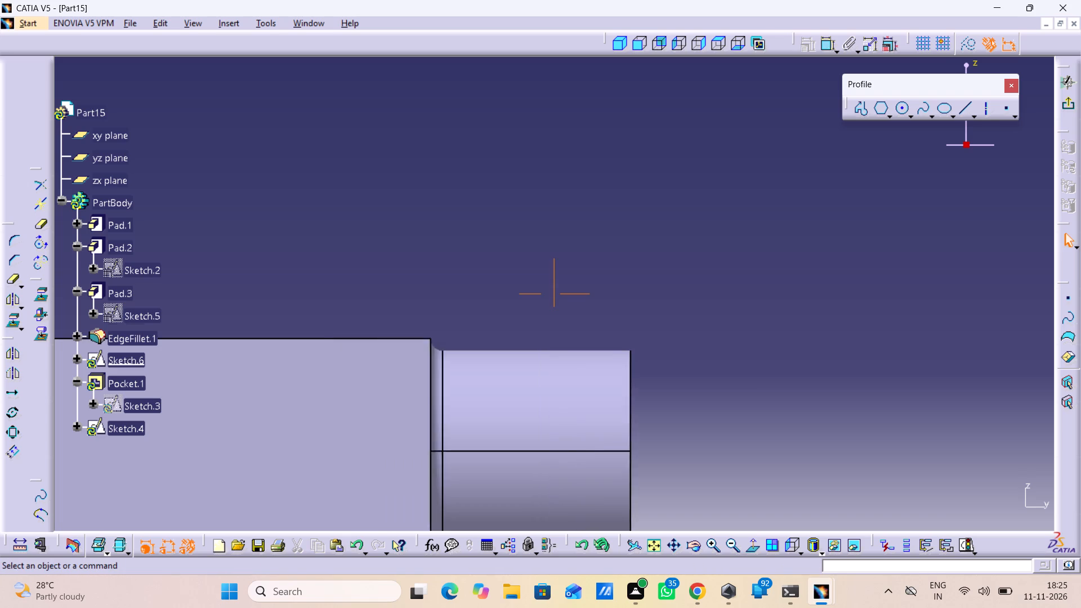
{"action": "middle_click_drag", "start_coordinate": [930, 220], "coordinate": [1023, 213]}
{"action": "middle_click_drag", "start_coordinate": [827, 260], "coordinate": [986, 221]}
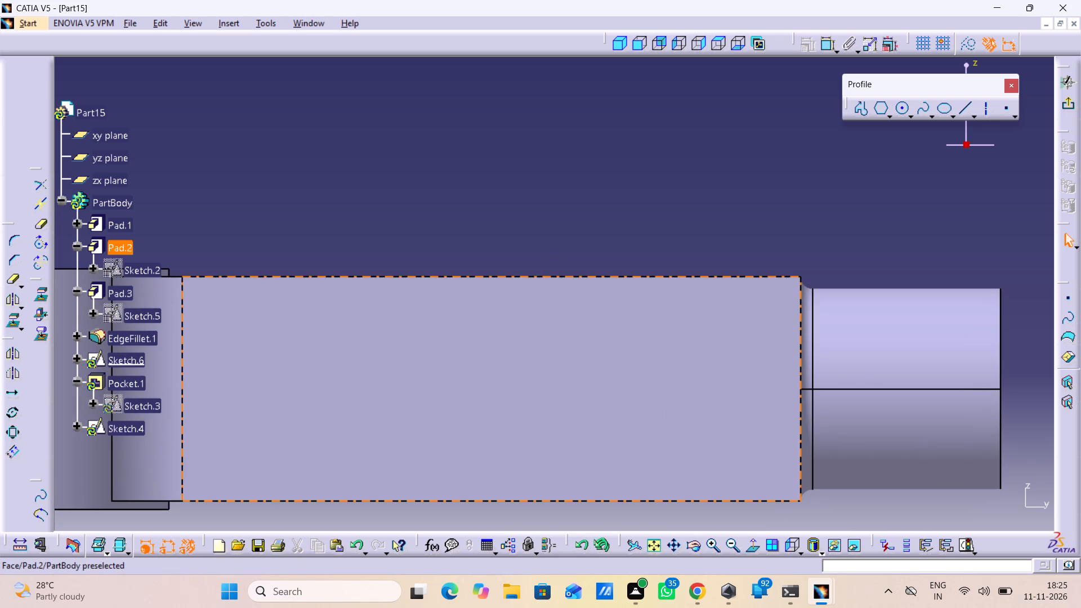
{"action": "left_click", "coordinate": [866, 114]}
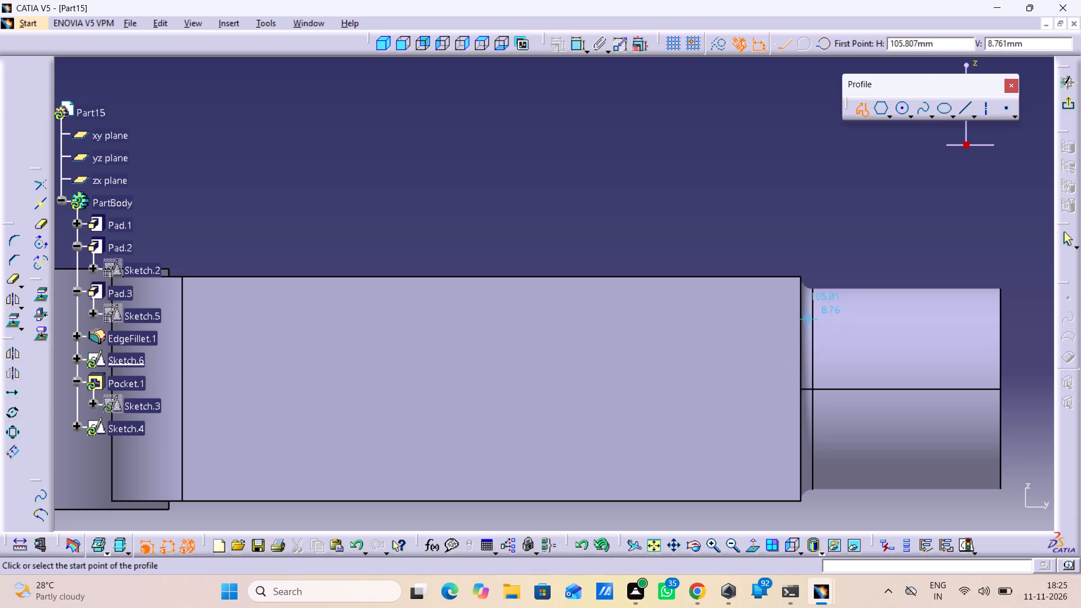
{"action": "left_click", "coordinate": [799, 333]}
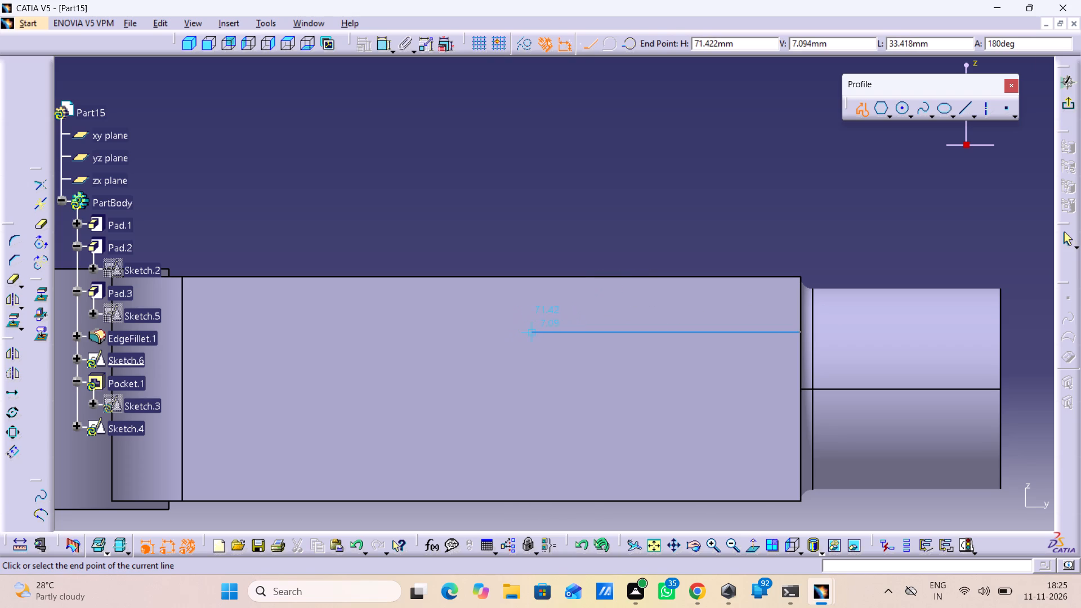
{"action": "left_click", "coordinate": [531, 332]}
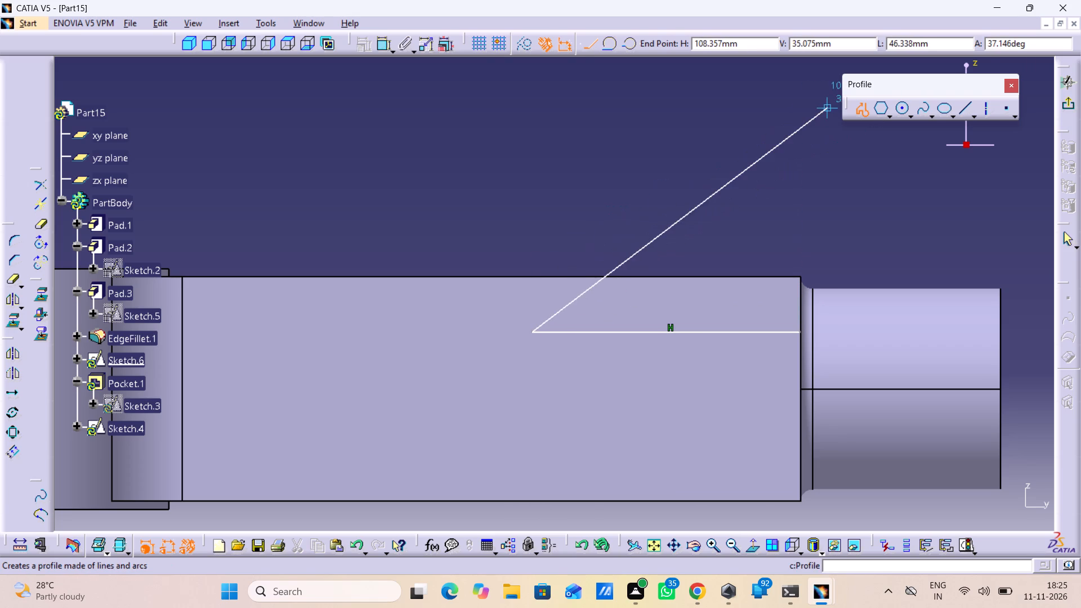
{"action": "left_click", "coordinate": [615, 42]}
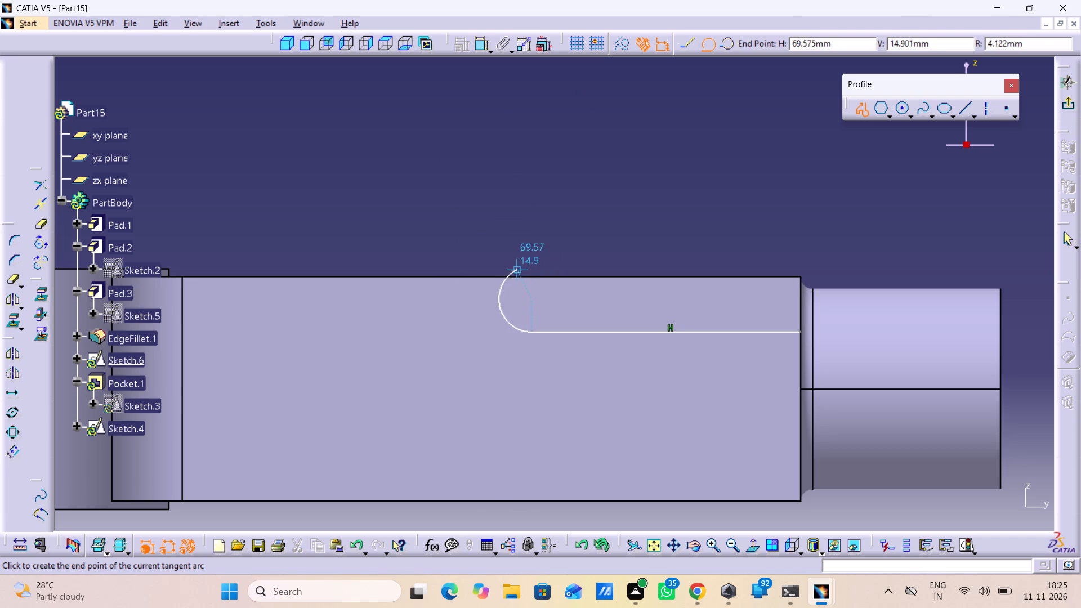
{"action": "left_click", "coordinate": [482, 276]}
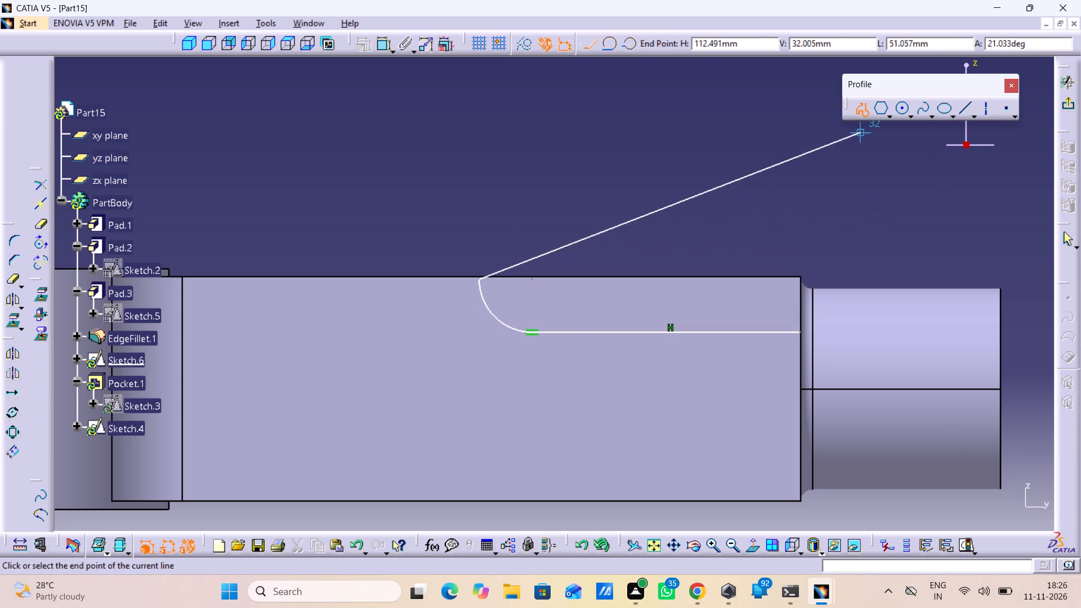
{"action": "left_click", "coordinate": [868, 113]}
{"action": "left_click", "coordinate": [647, 233]}
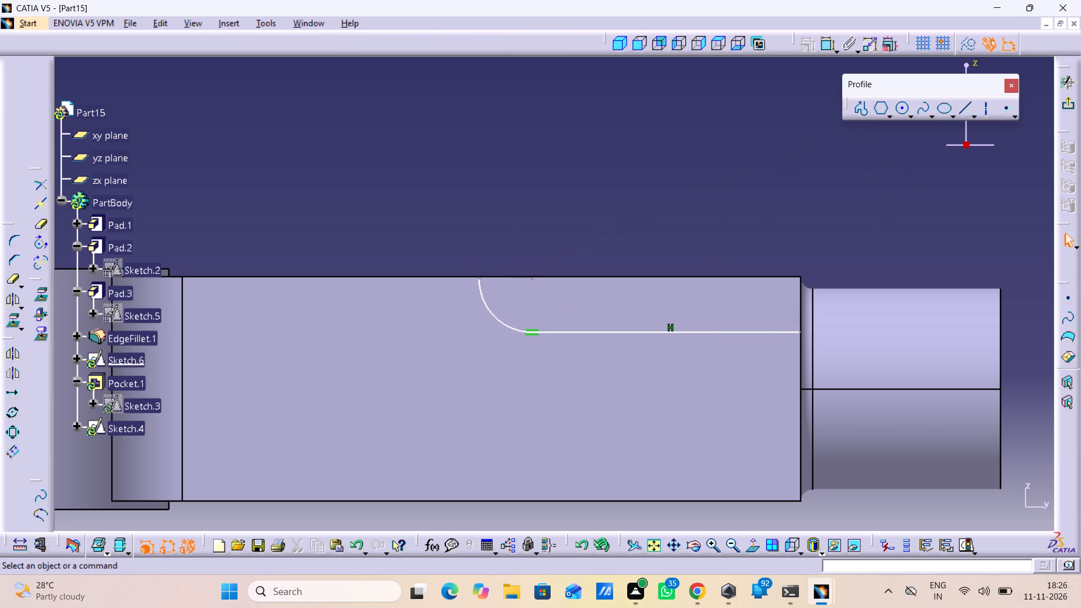
Project the side face's upper edge and the arm's end edge into the sketch.
{"action": "left_click", "coordinate": [638, 274], "text": "ctrl"}
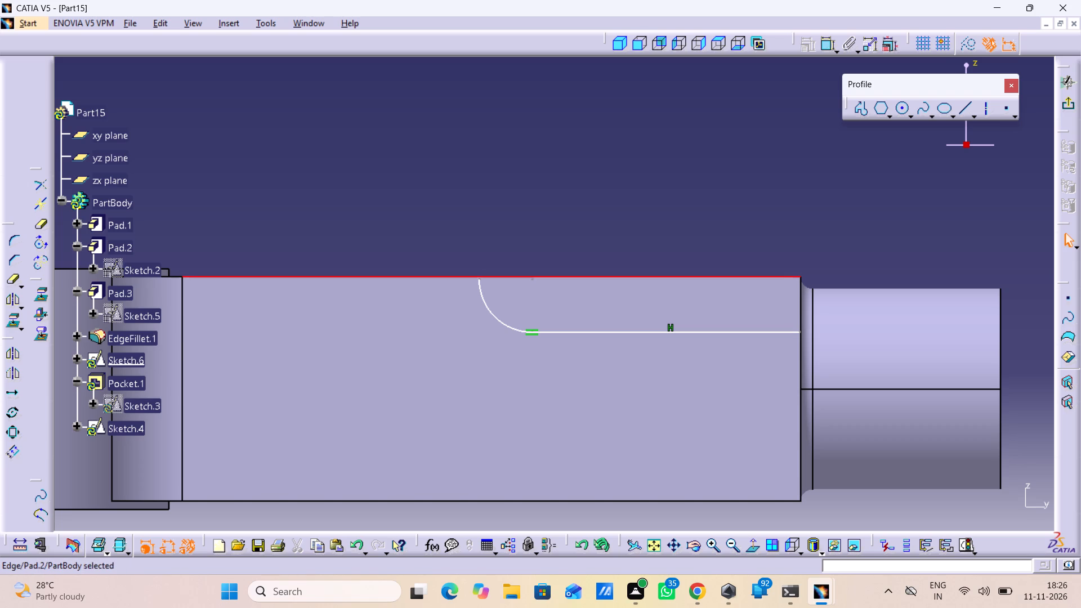
{"action": "left_click", "coordinate": [802, 289], "text": "ctrl"}
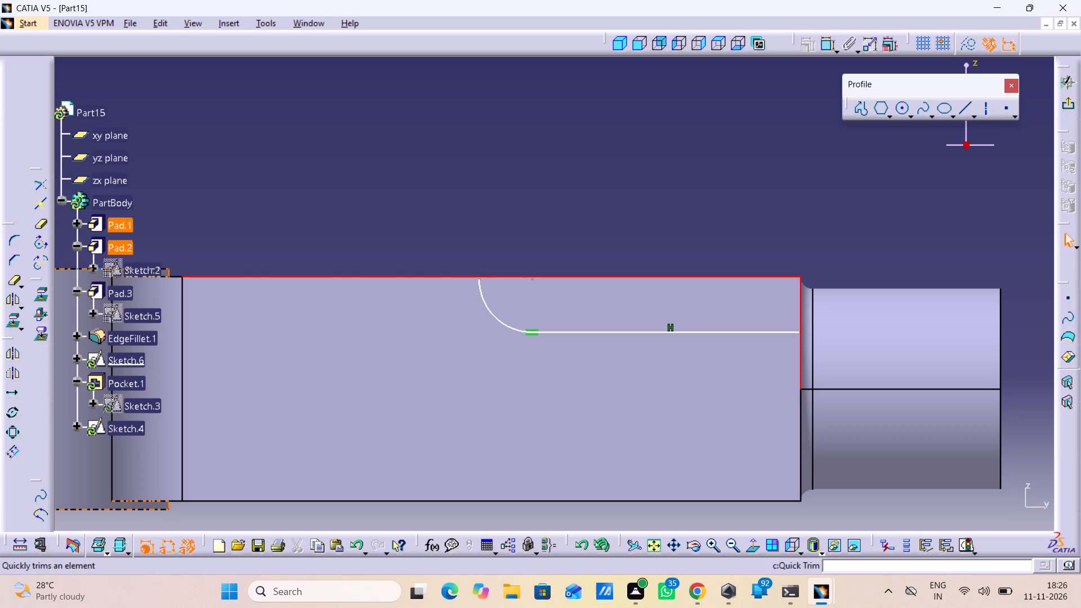
{"action": "left_click", "coordinate": [14, 319]}
{"action": "left_click", "coordinate": [458, 232]}
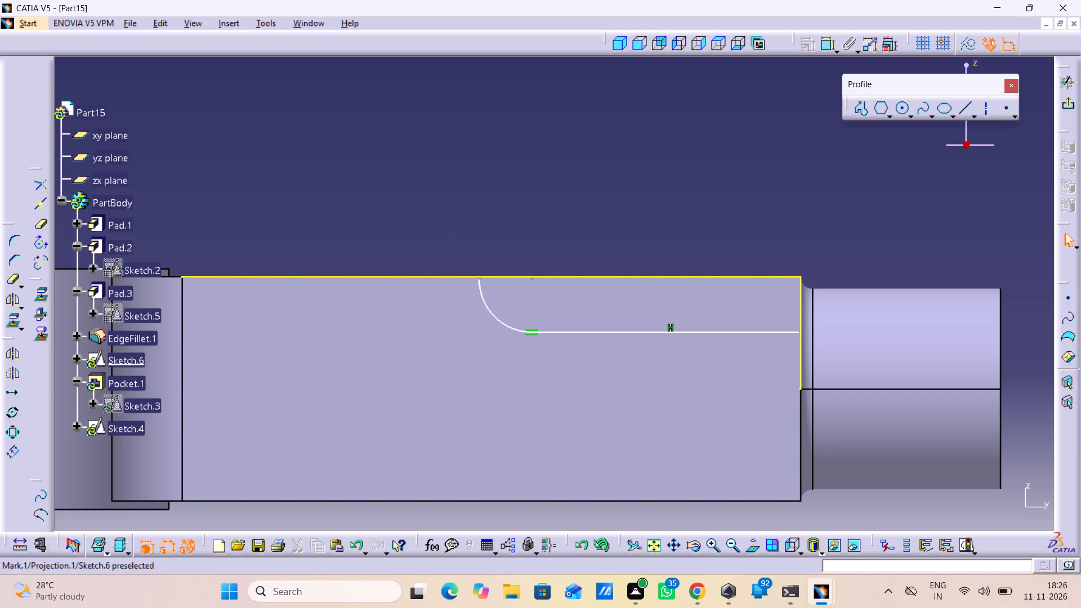
Make the arc's upper endpoint coincident with the projected upper edge of the arm.
{"action": "middle_click_drag", "start_coordinate": [472, 305], "coordinate": [471, 183]}
{"action": "right_click", "coordinate": [472, 305]}
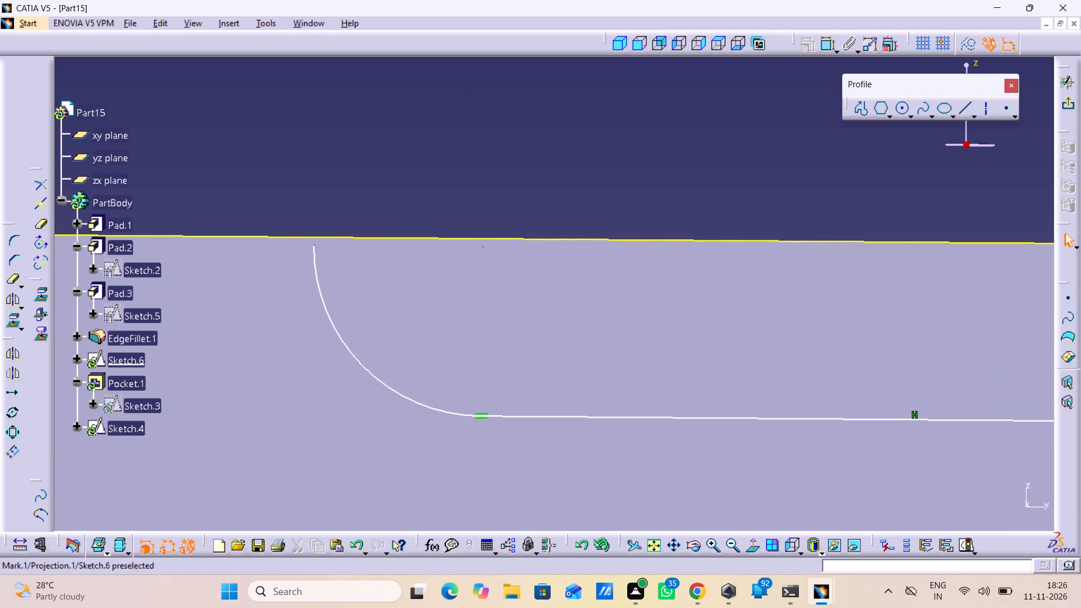
{"action": "left_click", "coordinate": [319, 245]}
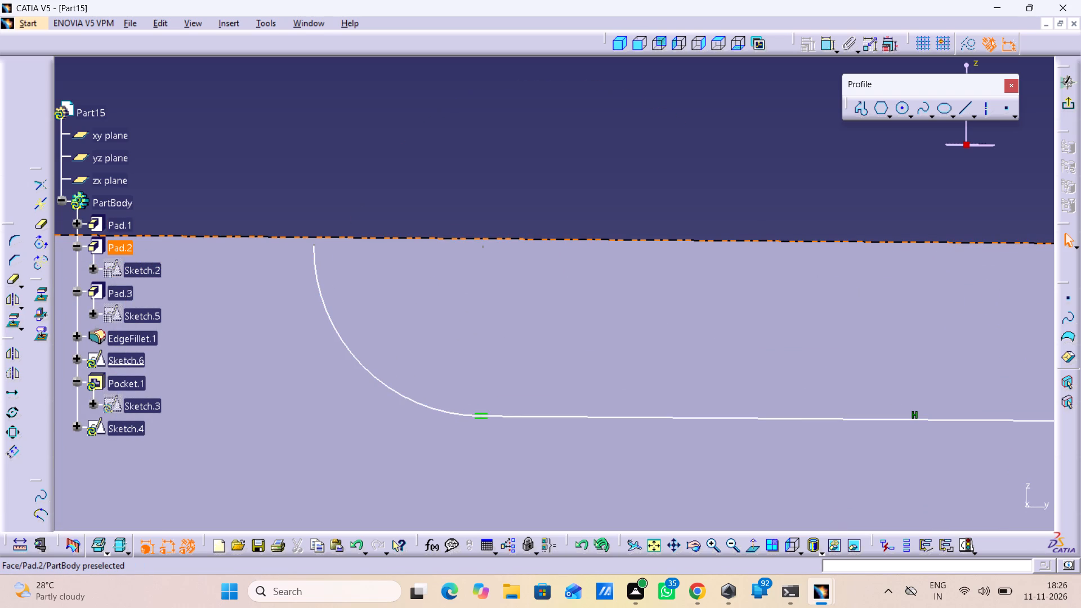
{"action": "left_click", "coordinate": [314, 245]}
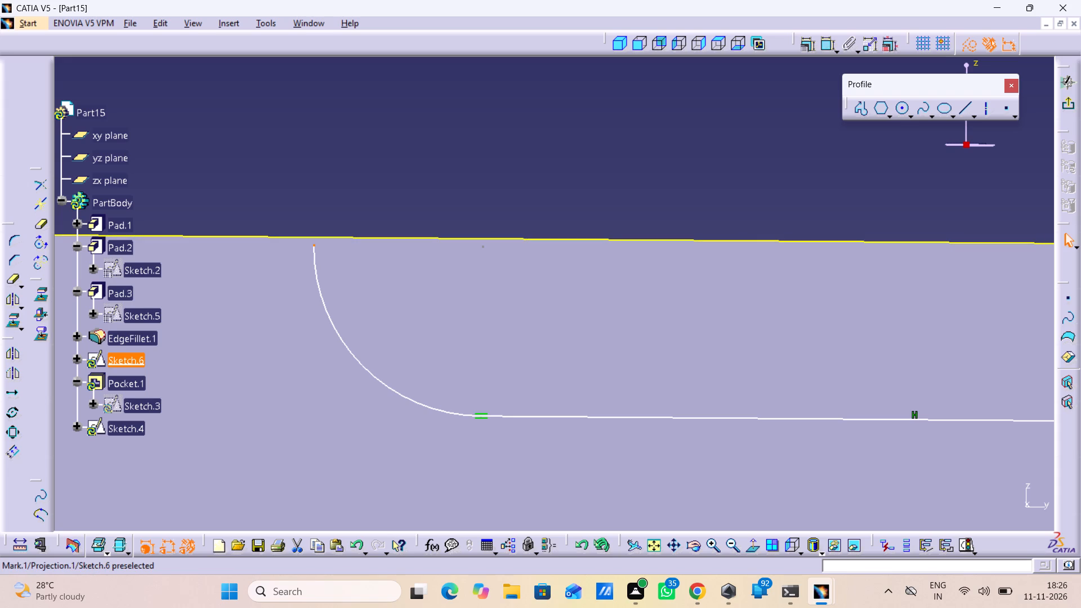
{"action": "double_click", "coordinate": [827, 48]}
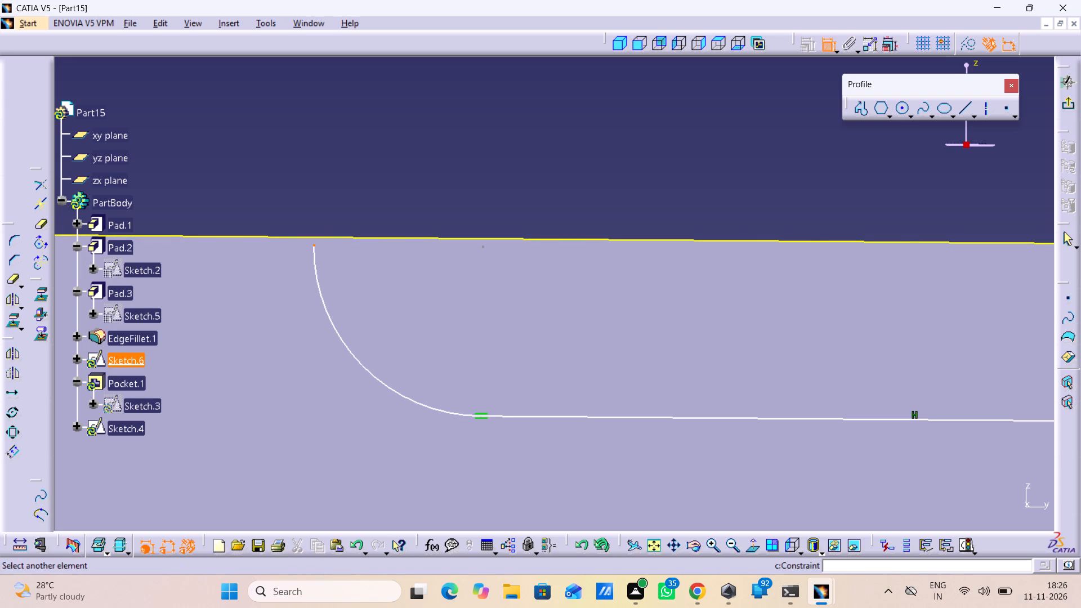
{"action": "left_click", "coordinate": [441, 240]}
{"action": "right_click_drag", "start_coordinate": [497, 167], "coordinate": [493, 176]}
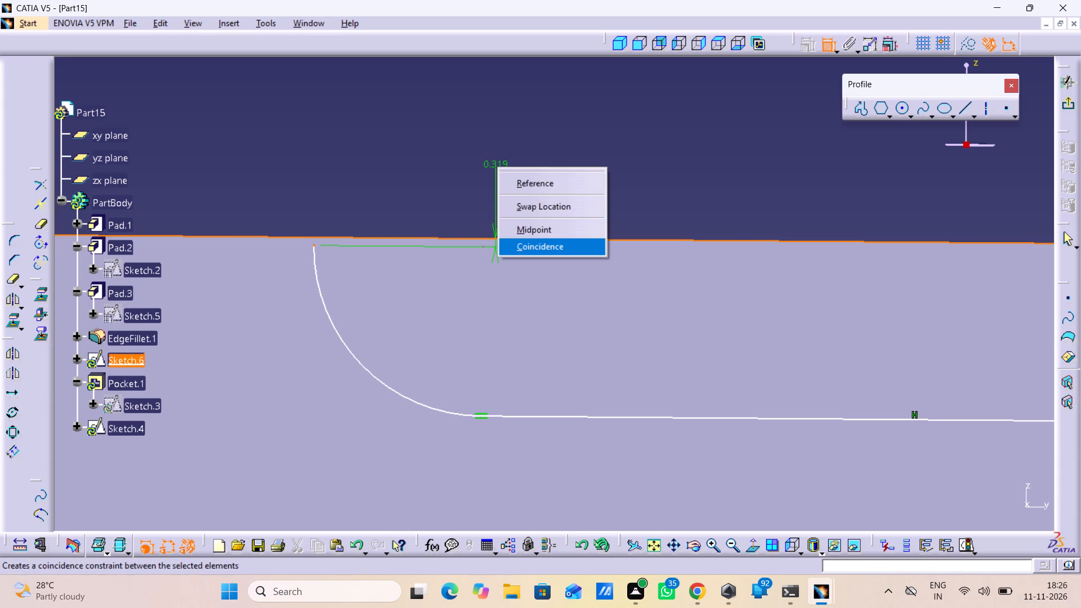
{"action": "left_click", "coordinate": [525, 248]}
Dimension the arc's radius and set it to 6 mm.
{"action": "middle_click_drag", "start_coordinate": [690, 168], "coordinate": [718, 269]}
{"action": "right_click", "coordinate": [695, 168]}
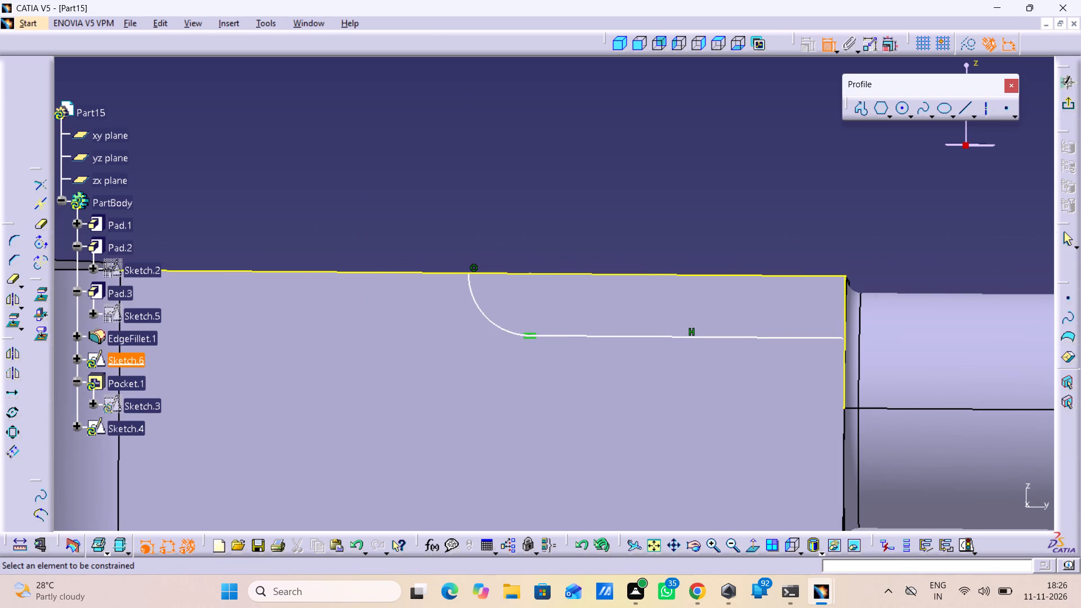
{"action": "left_click", "coordinate": [487, 318]}
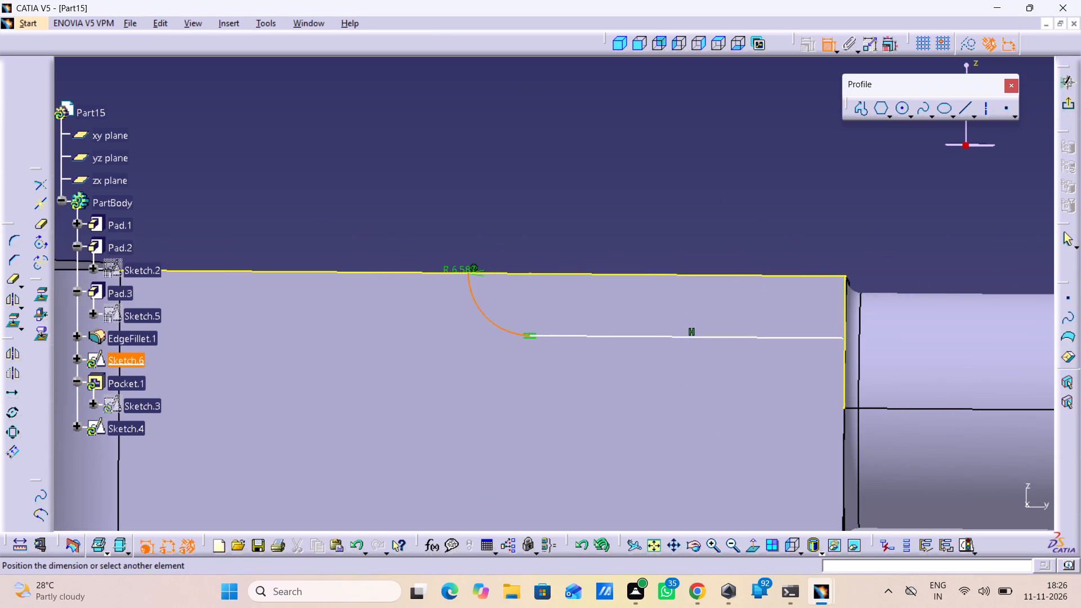
{"action": "left_click", "coordinate": [459, 332]}
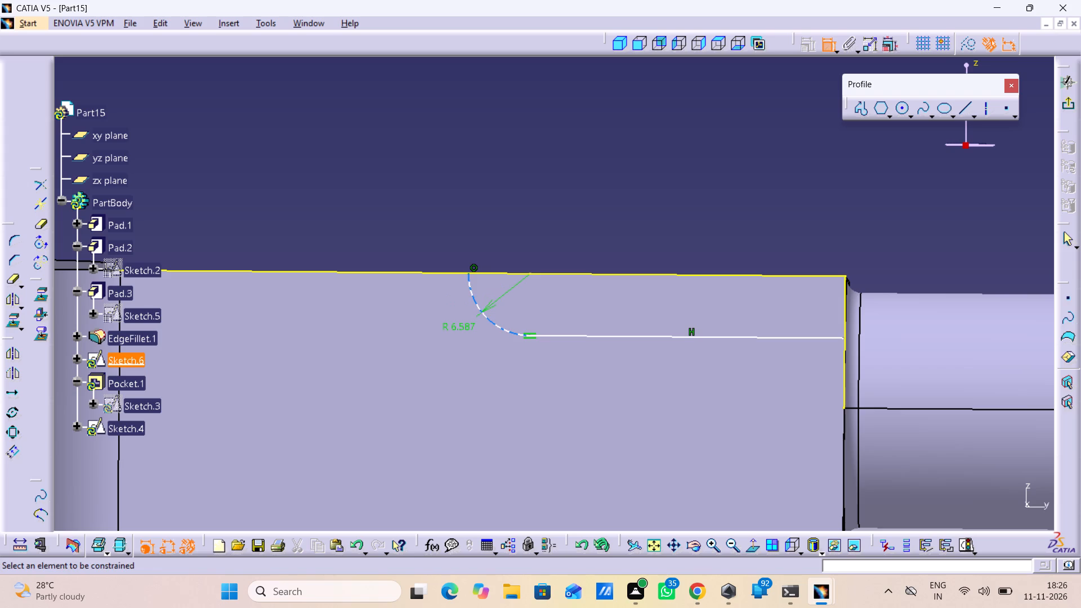
{"action": "double_click", "coordinate": [462, 327]}
{"action": "key", "text": "6"}
{"action": "key", "text": "Return"}
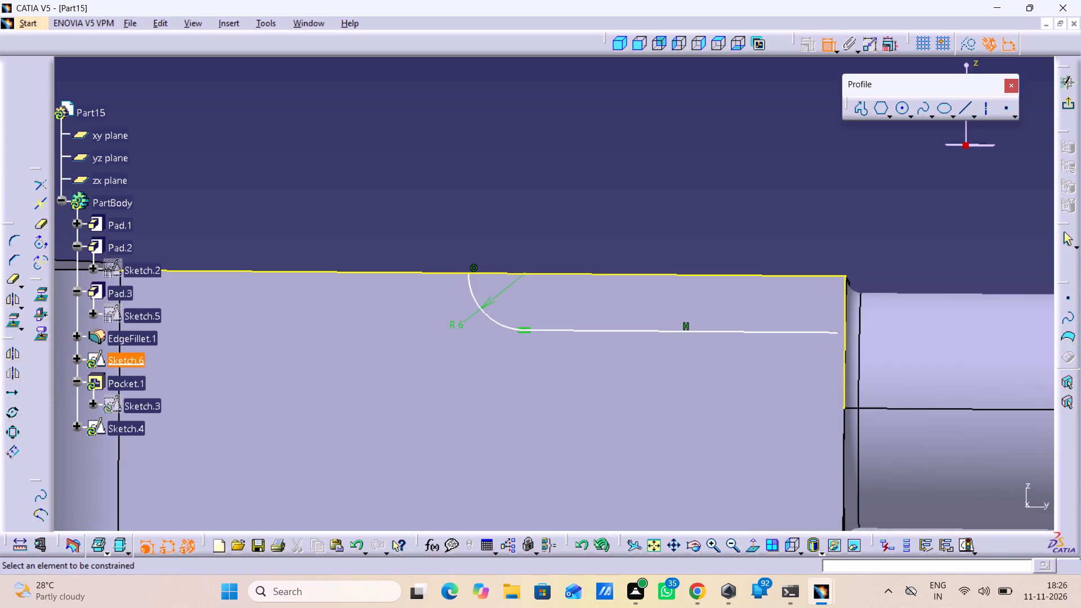
Make the horizontal line's free endpoint coincident with the projected end edge of the arm.
{"action": "left_click", "coordinate": [841, 332]}
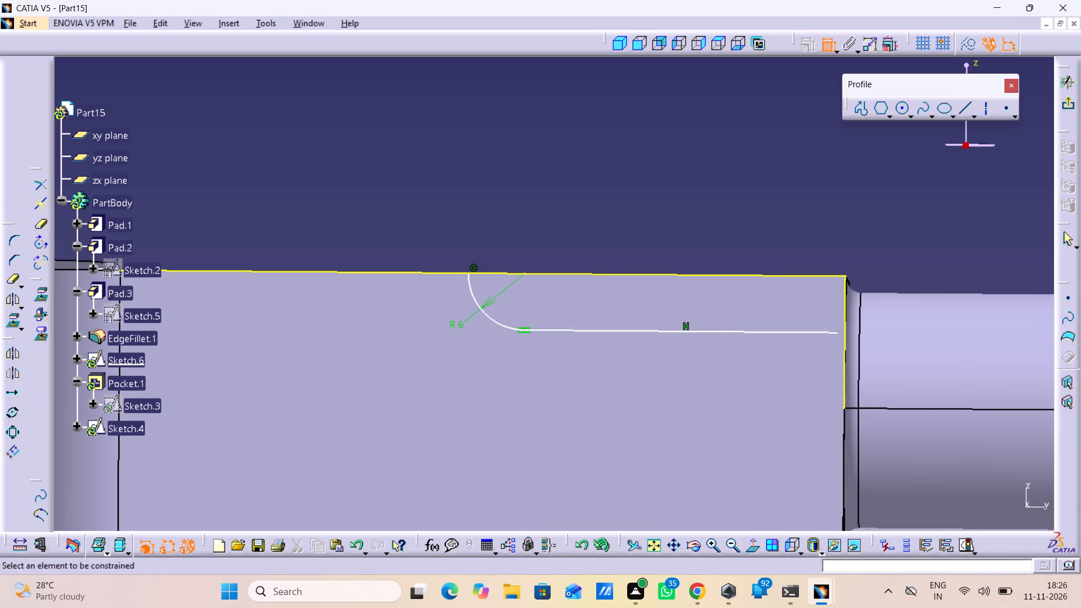
{"action": "middle_click_drag", "start_coordinate": [839, 338], "coordinate": [814, 249]}
{"action": "right_click_drag", "start_coordinate": [839, 338], "coordinate": [835, 318]}
{"action": "middle_click_drag", "start_coordinate": [802, 319], "coordinate": [382, 318]}
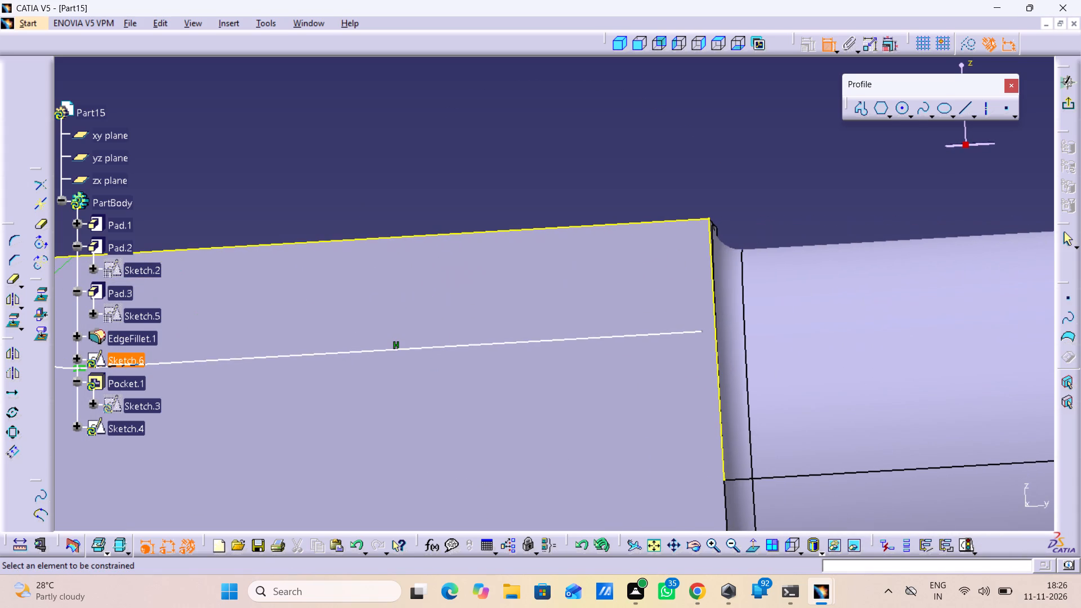
{"action": "left_click", "coordinate": [699, 333]}
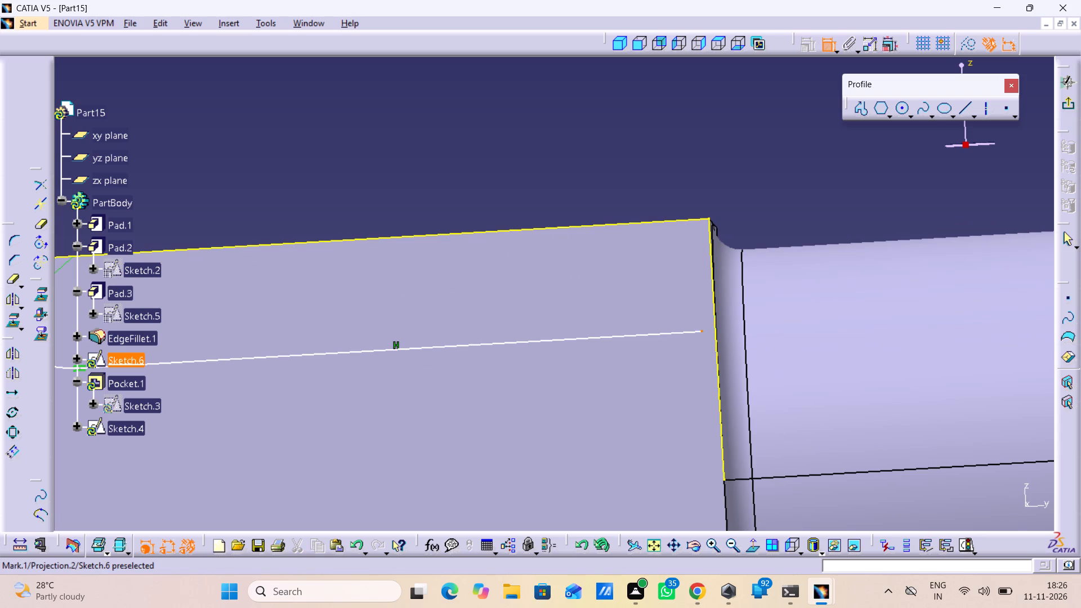
{"action": "left_click_drag", "start_coordinate": [714, 330], "coordinate": [721, 325]}
{"action": "right_click", "coordinate": [791, 174]}
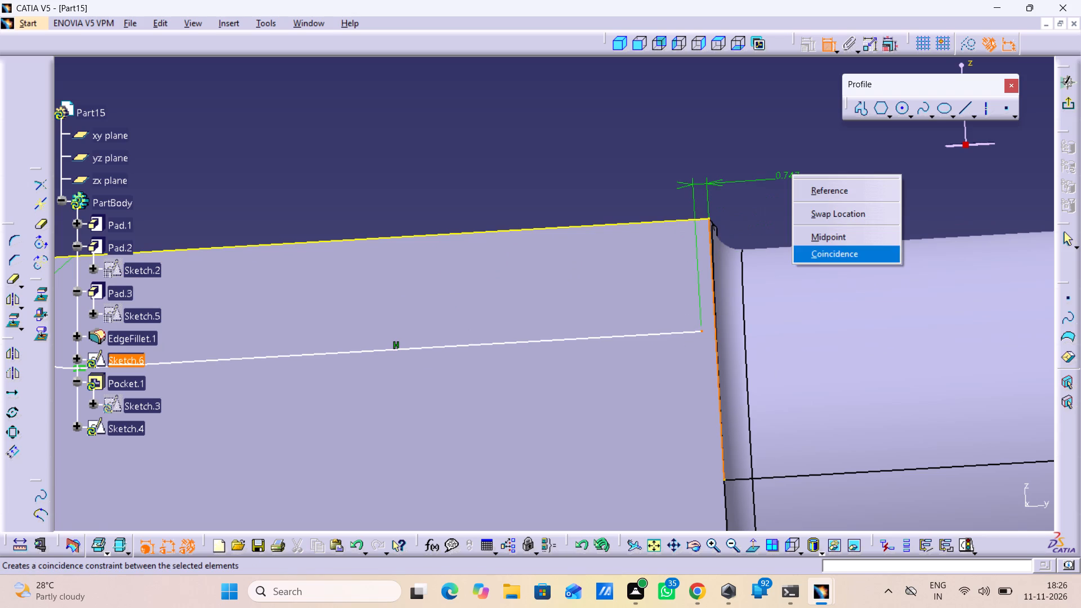
{"action": "left_click", "coordinate": [803, 256]}
Quick Trim the projected end edge below the horizontal line and the projected upper edge beyond the arc.
{"action": "middle_click_drag", "start_coordinate": [681, 141], "coordinate": [691, 174]}
{"action": "right_click", "coordinate": [681, 141]}
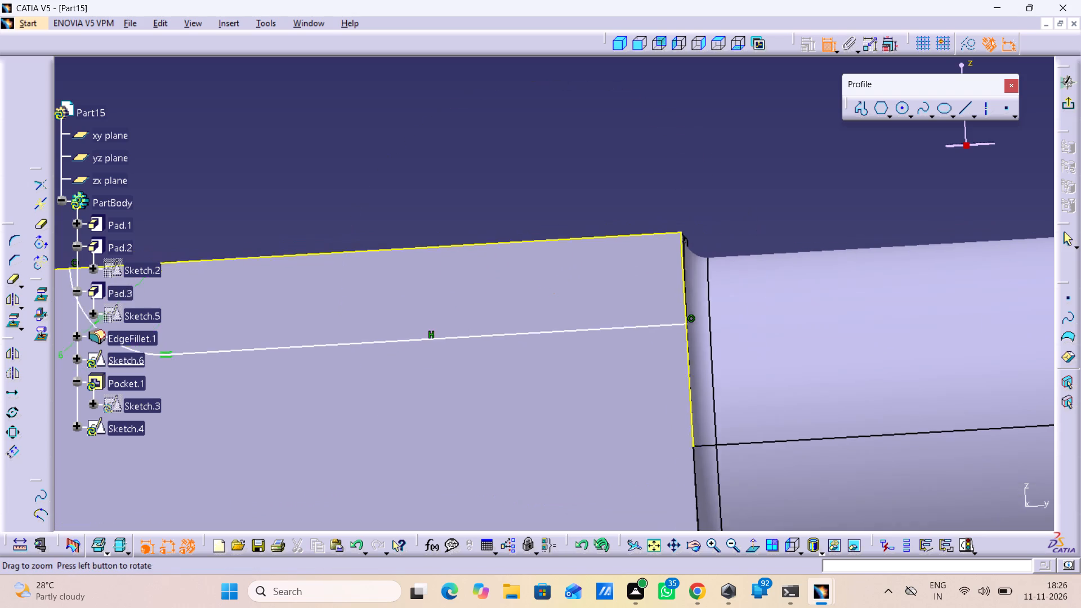
{"action": "middle_click_drag", "start_coordinate": [691, 174], "coordinate": [693, 185]}
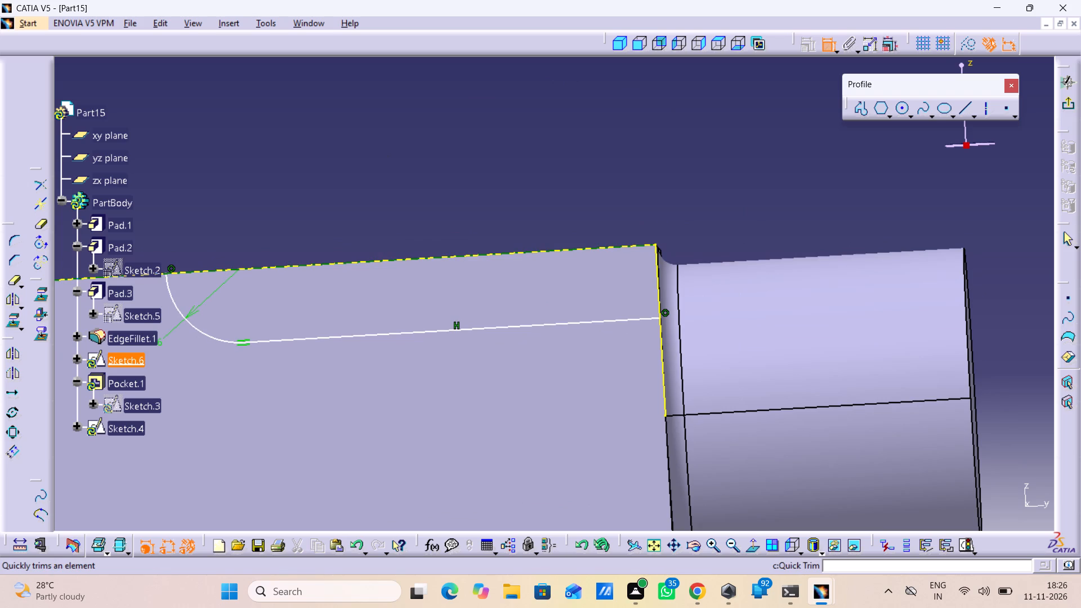
{"action": "double_click", "coordinate": [12, 281]}
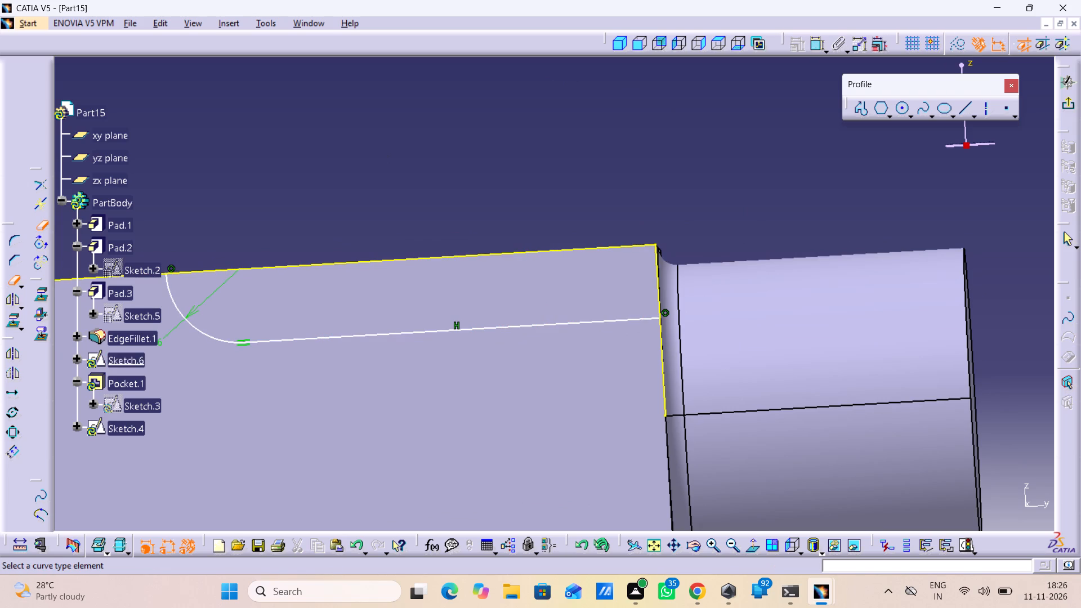
{"action": "left_click", "coordinate": [669, 390]}
{"action": "left_click", "coordinate": [664, 397]}
{"action": "middle_click_drag", "start_coordinate": [621, 366], "coordinate": [640, 370]}
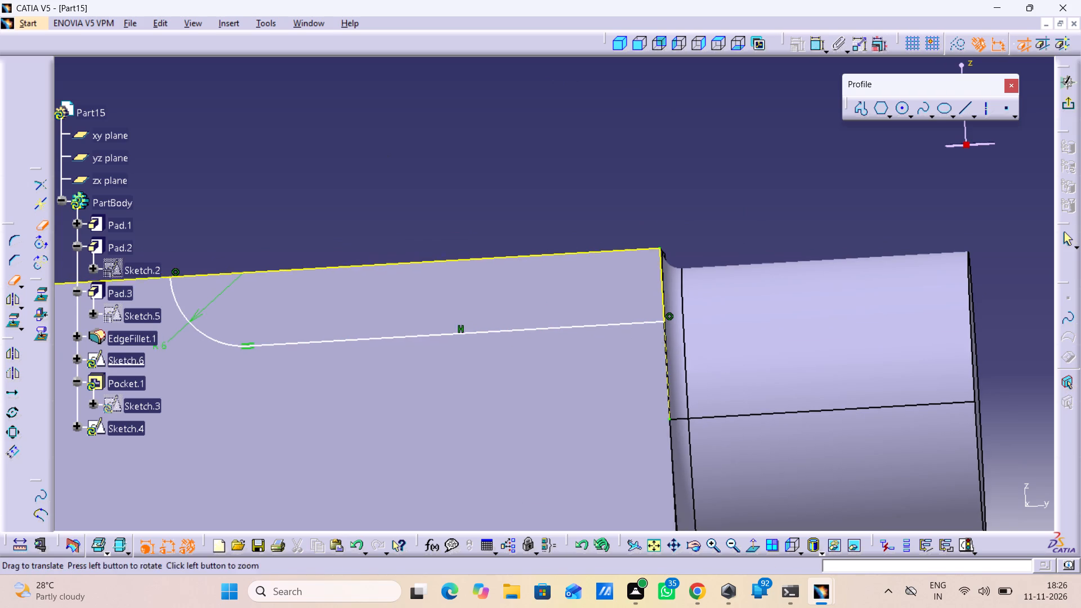
{"action": "middle_click_drag", "start_coordinate": [640, 370], "coordinate": [855, 385]}
{"action": "left_click", "coordinate": [377, 294]}
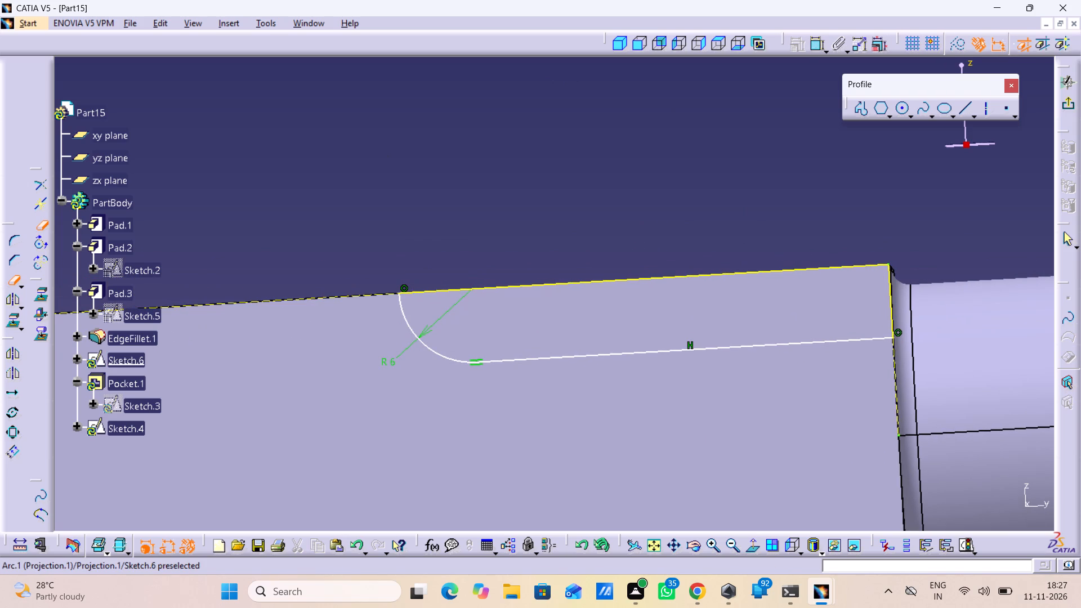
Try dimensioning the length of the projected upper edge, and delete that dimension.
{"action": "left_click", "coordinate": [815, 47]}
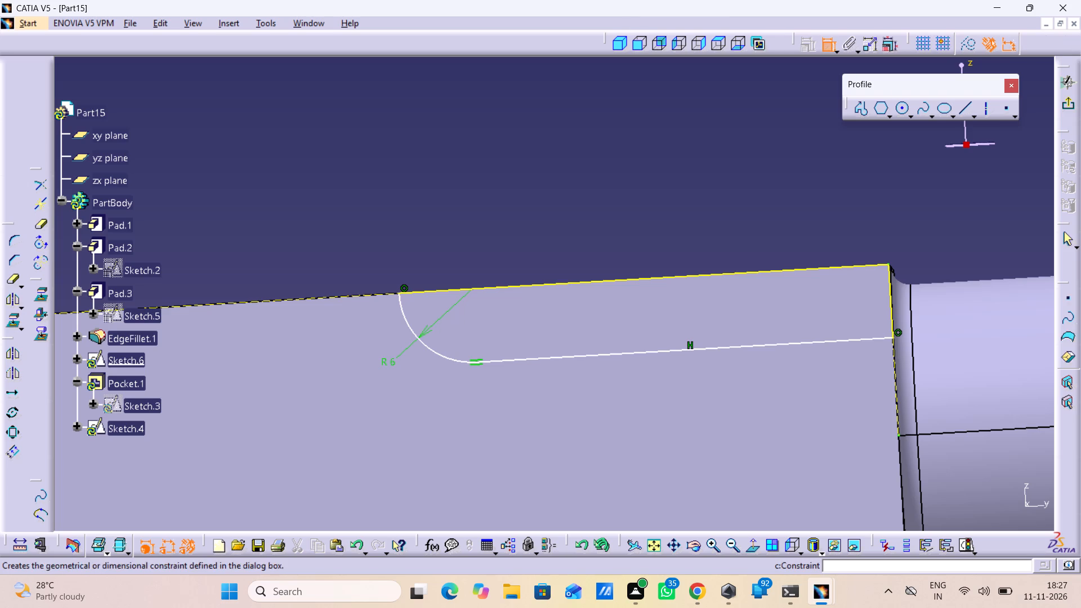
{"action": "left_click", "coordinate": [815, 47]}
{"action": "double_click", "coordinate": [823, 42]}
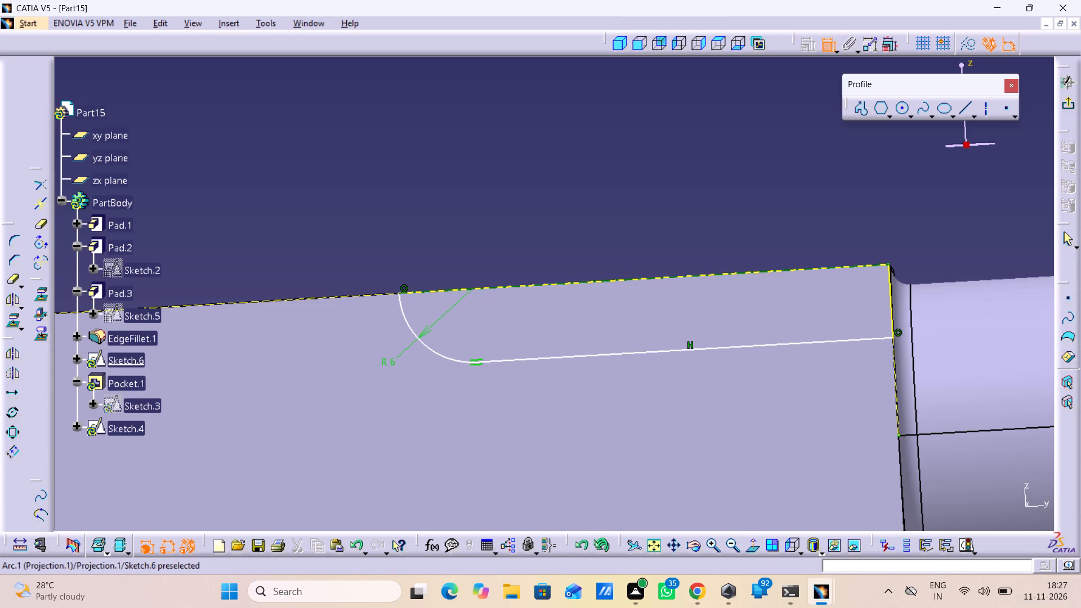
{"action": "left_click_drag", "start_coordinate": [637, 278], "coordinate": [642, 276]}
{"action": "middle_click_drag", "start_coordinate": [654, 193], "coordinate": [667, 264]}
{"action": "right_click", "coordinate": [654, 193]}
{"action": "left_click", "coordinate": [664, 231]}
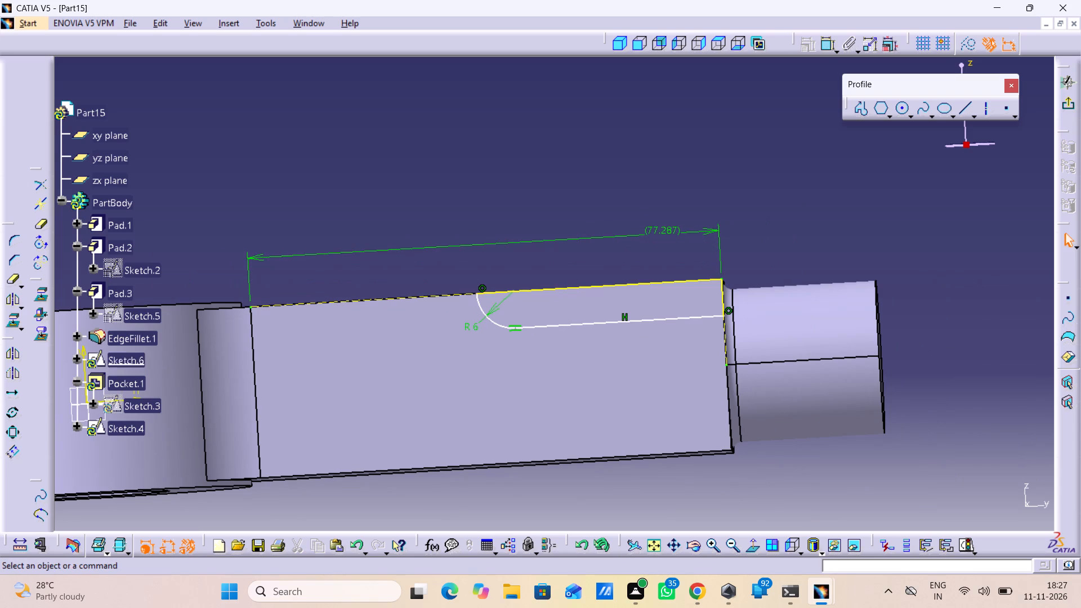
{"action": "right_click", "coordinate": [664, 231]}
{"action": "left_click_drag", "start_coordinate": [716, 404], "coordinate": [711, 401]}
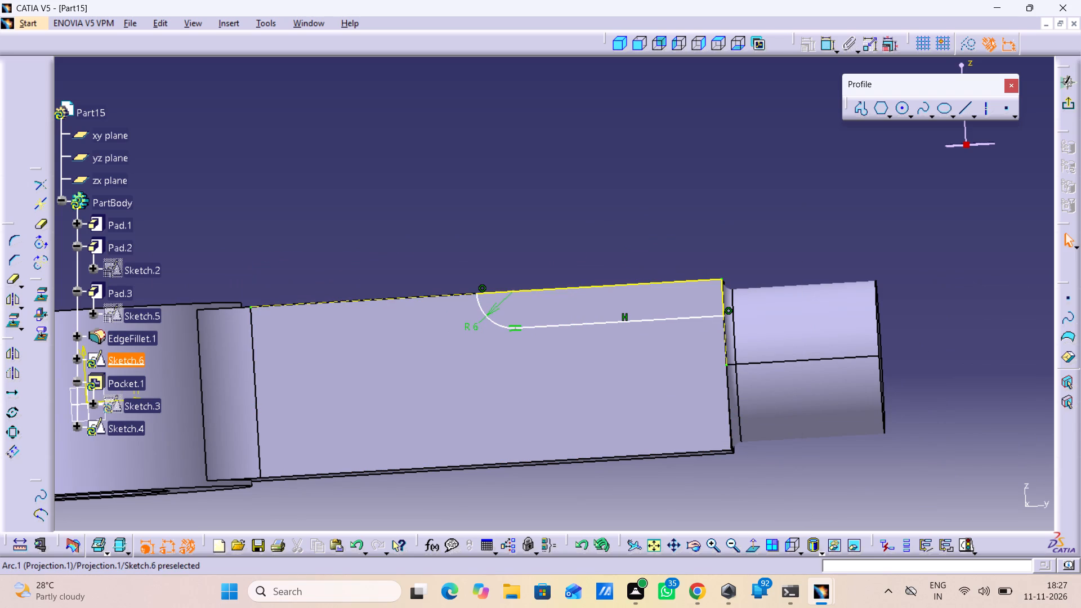
Dimension the distance from the arc's upper endpoint to the arm's upper end corner and set it to 40 mm.
{"action": "middle_click_drag", "start_coordinate": [480, 290], "coordinate": [476, 158]}
{"action": "right_click_drag", "start_coordinate": [480, 290], "coordinate": [480, 271]}
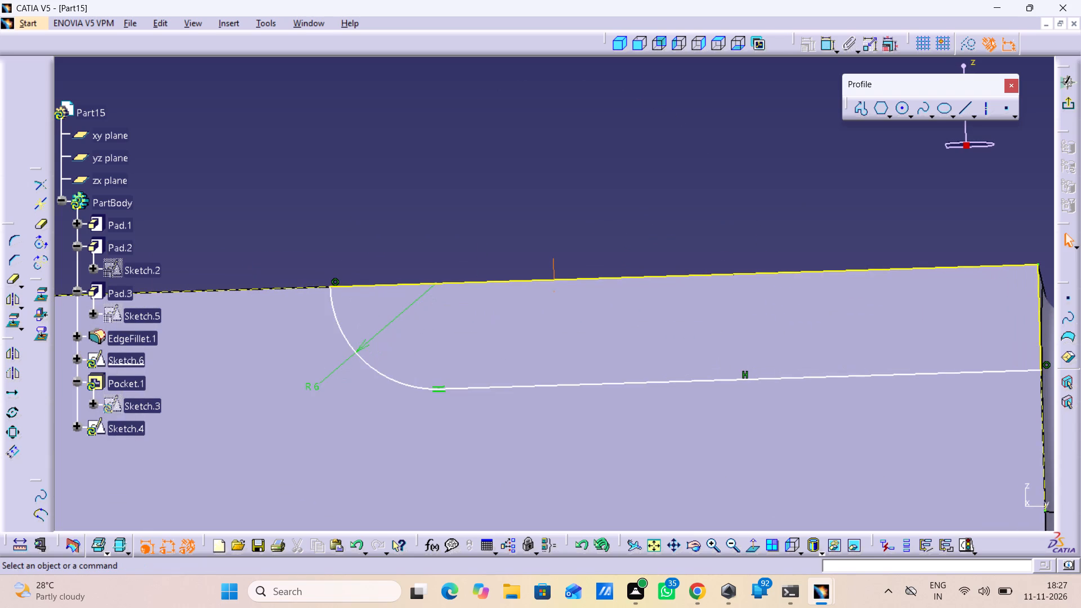
{"action": "left_click", "coordinate": [318, 285]}
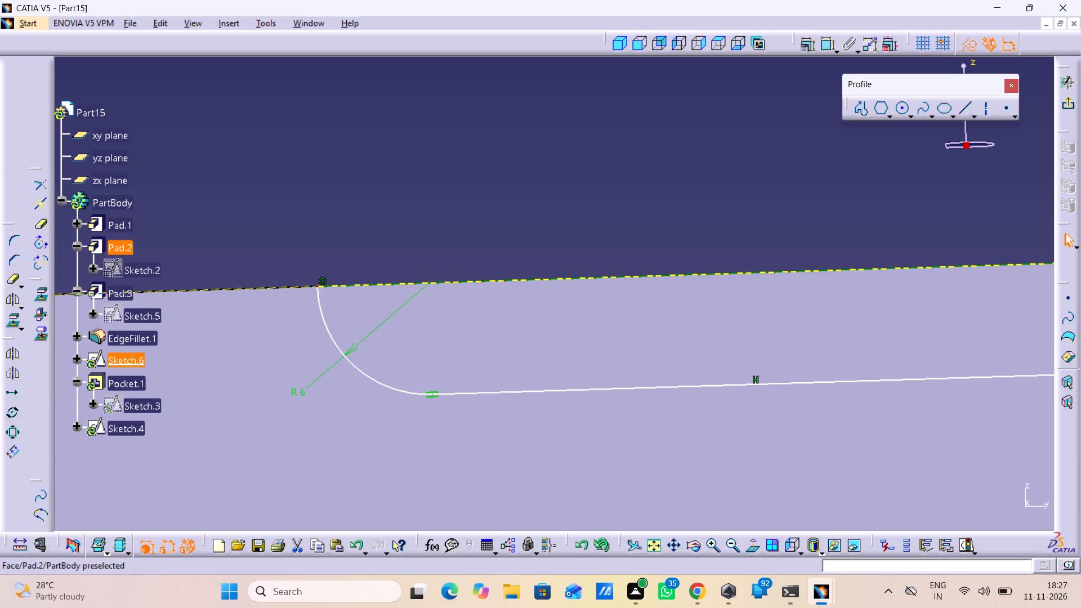
{"action": "middle_click_drag", "start_coordinate": [799, 246], "coordinate": [803, 310]}
{"action": "right_click", "coordinate": [799, 246]}
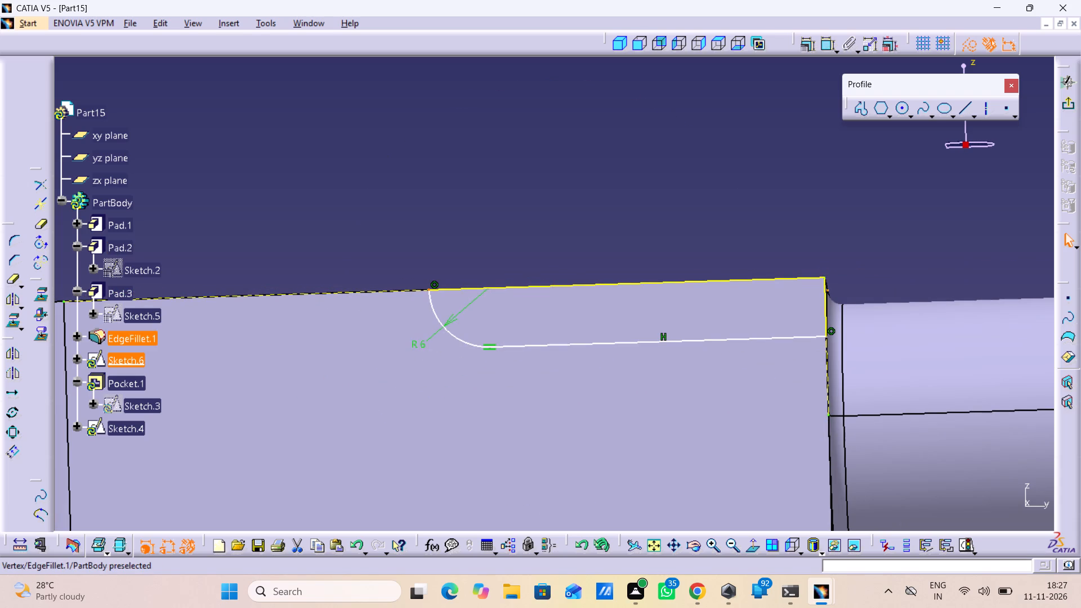
{"action": "left_click", "coordinate": [825, 278]}
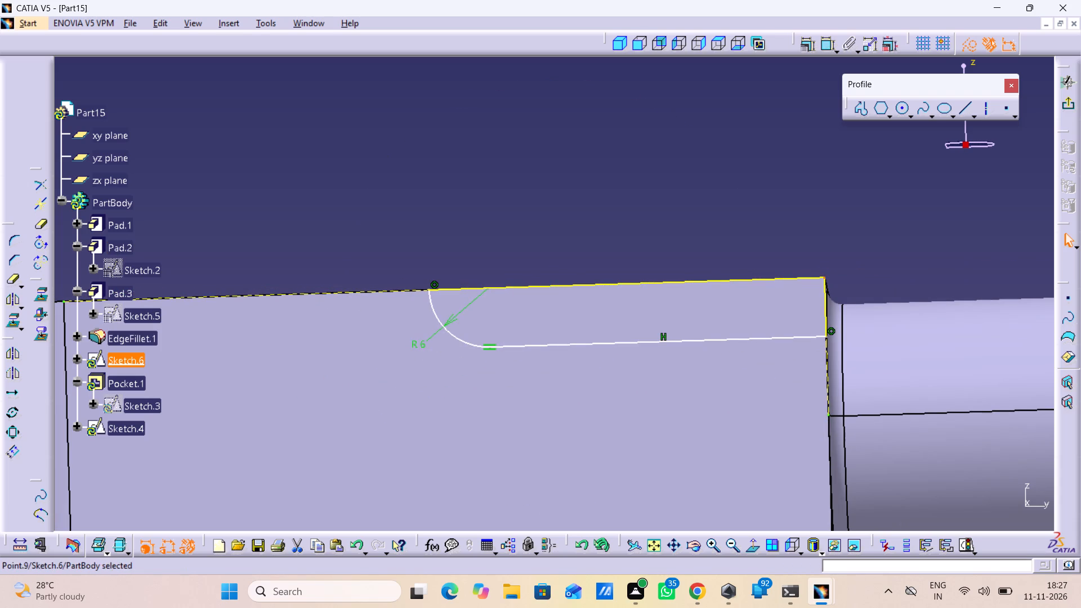
{"action": "double_click", "coordinate": [829, 48]}
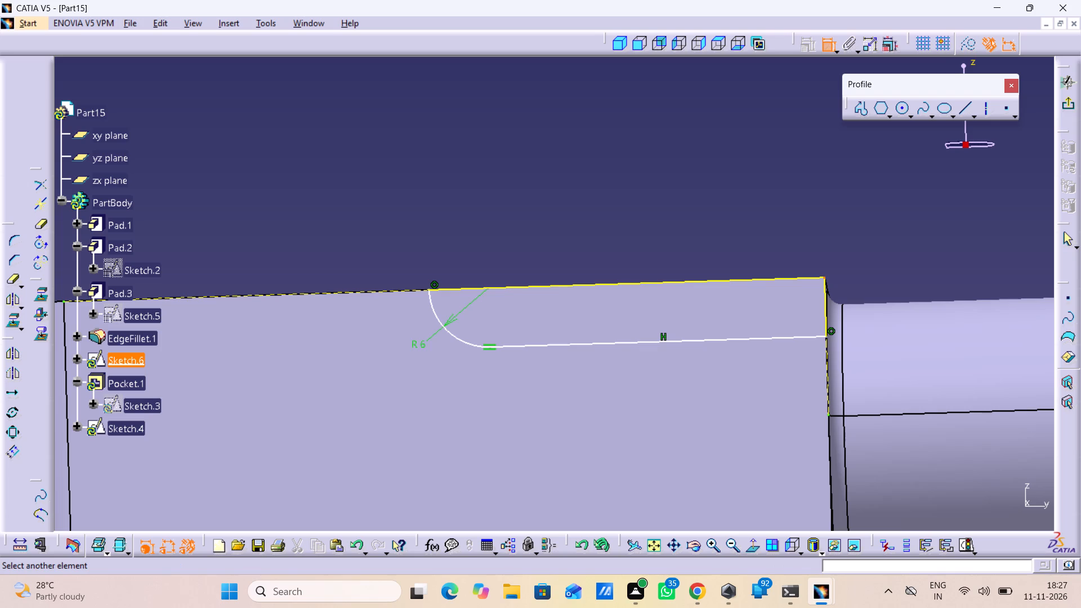
{"action": "left_click", "coordinate": [432, 290]}
{"action": "left_click", "coordinate": [605, 219]}
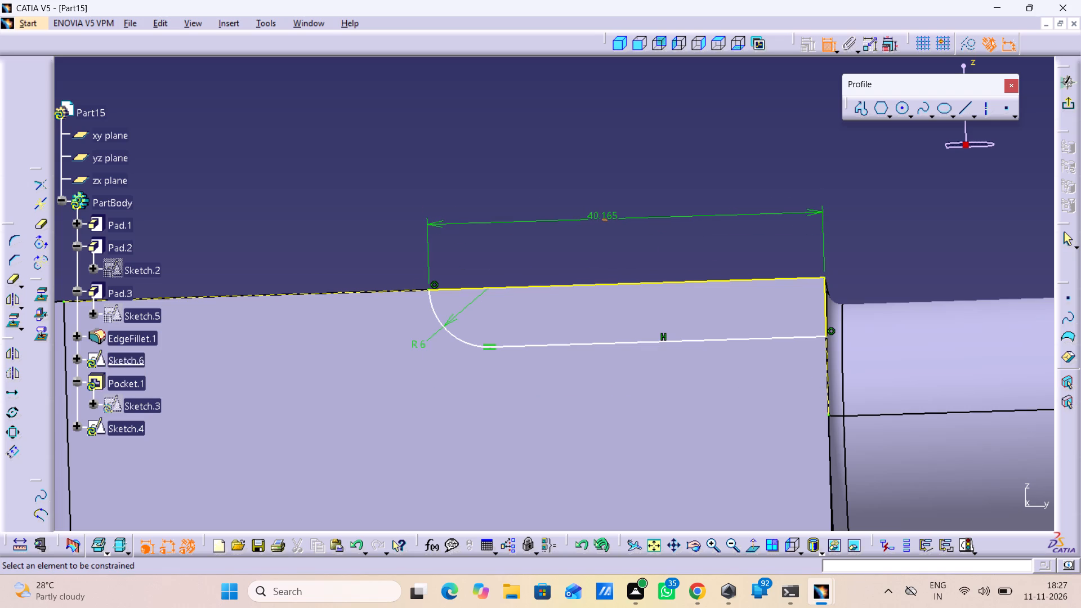
{"action": "double_click", "coordinate": [605, 212]}
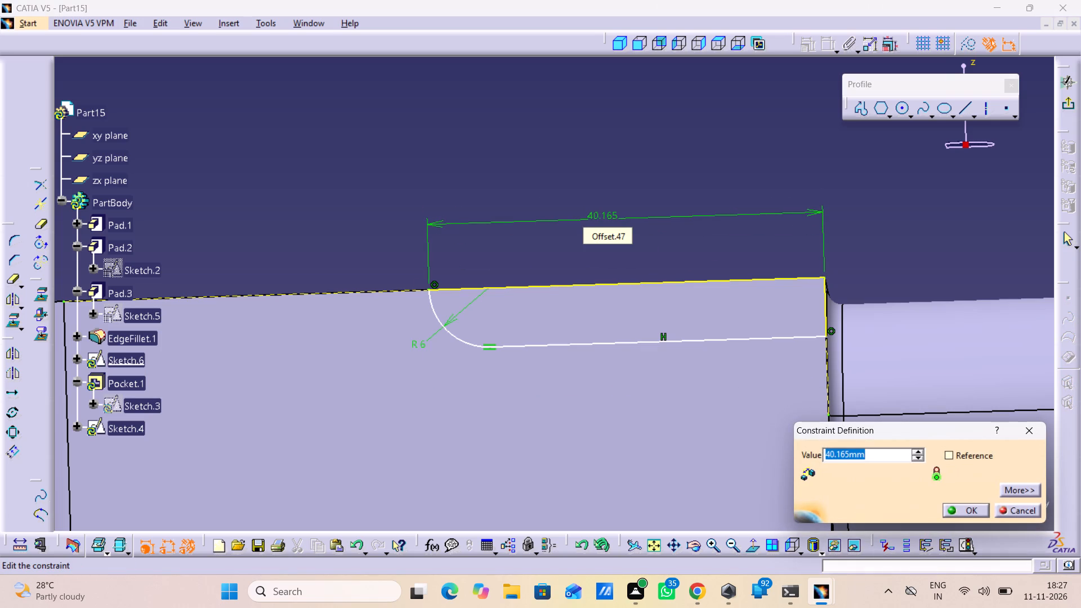
{"action": "type", "text": "40"}
{"action": "key", "text": "Return"}
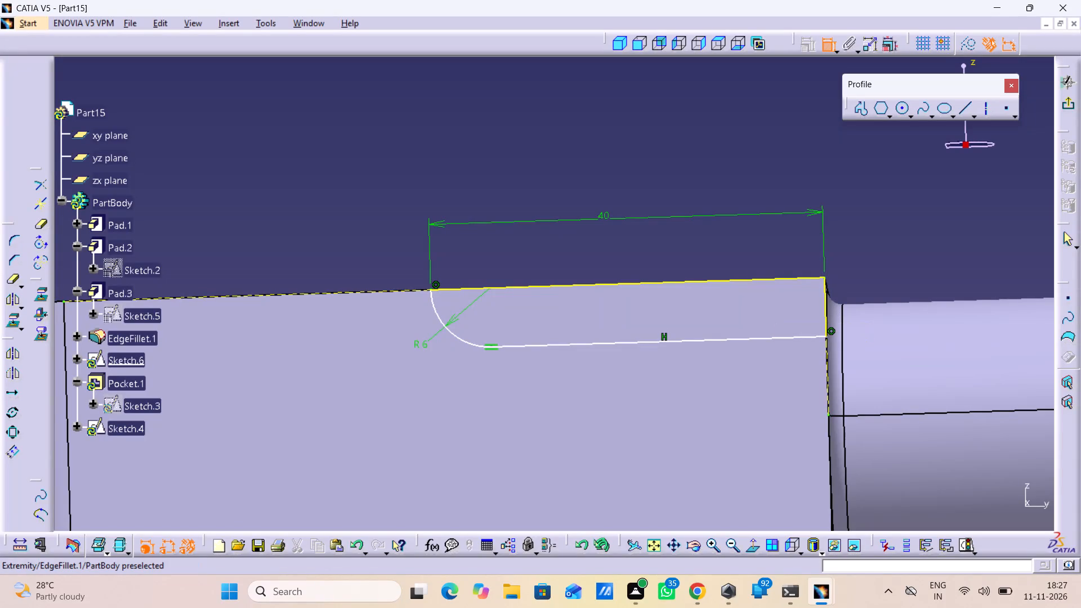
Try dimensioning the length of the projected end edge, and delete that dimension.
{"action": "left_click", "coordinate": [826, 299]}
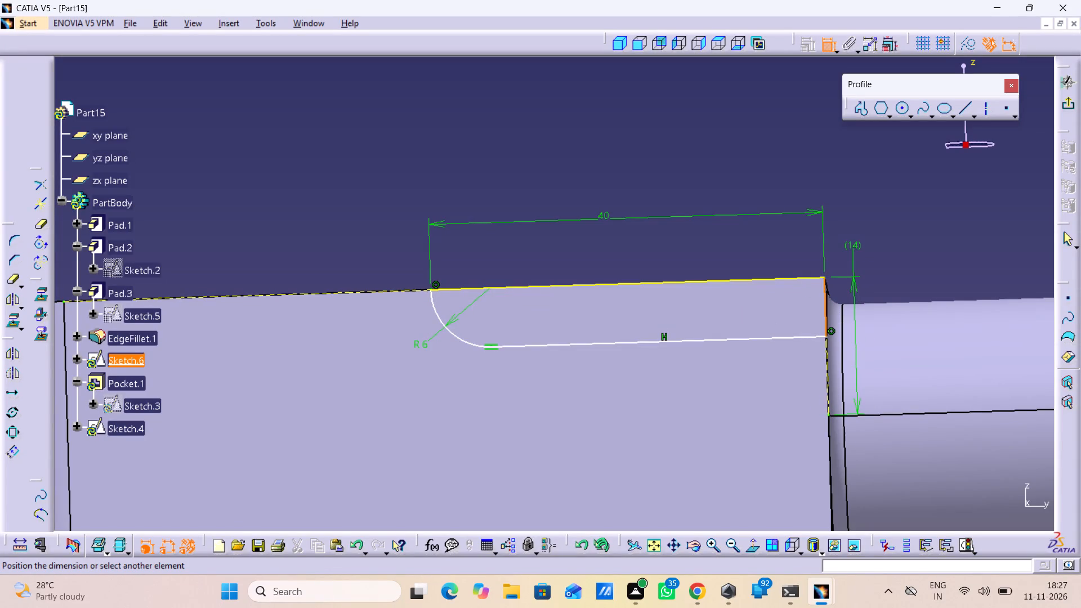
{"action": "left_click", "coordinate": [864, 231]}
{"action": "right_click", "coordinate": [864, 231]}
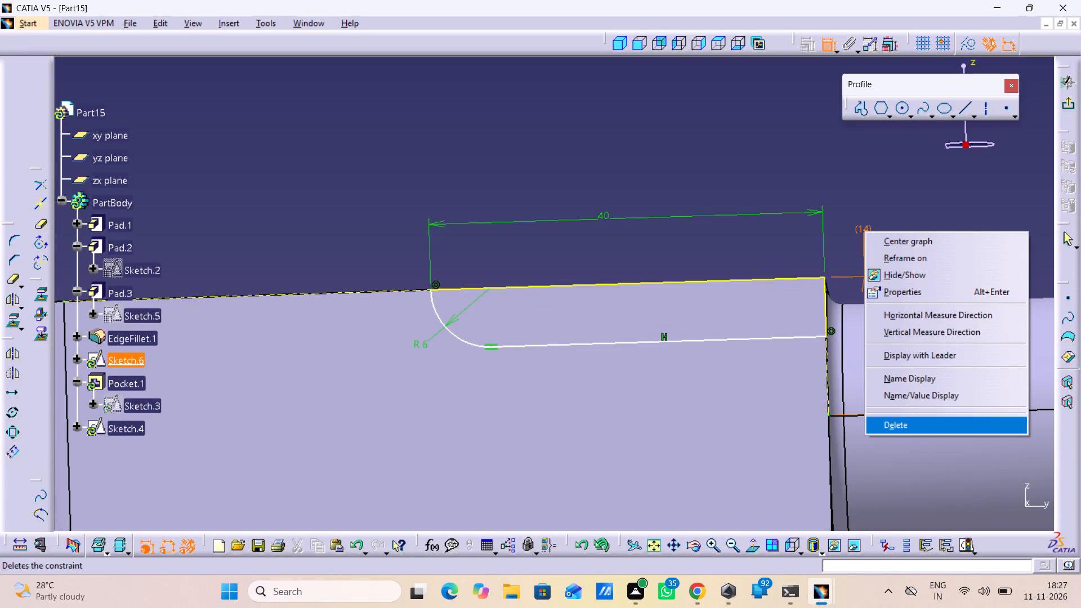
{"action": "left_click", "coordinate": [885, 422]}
Dimension the distance from the lower horizontal line's end to the arm's upper end corner and exit the sketch.
{"action": "left_click", "coordinate": [827, 337]}
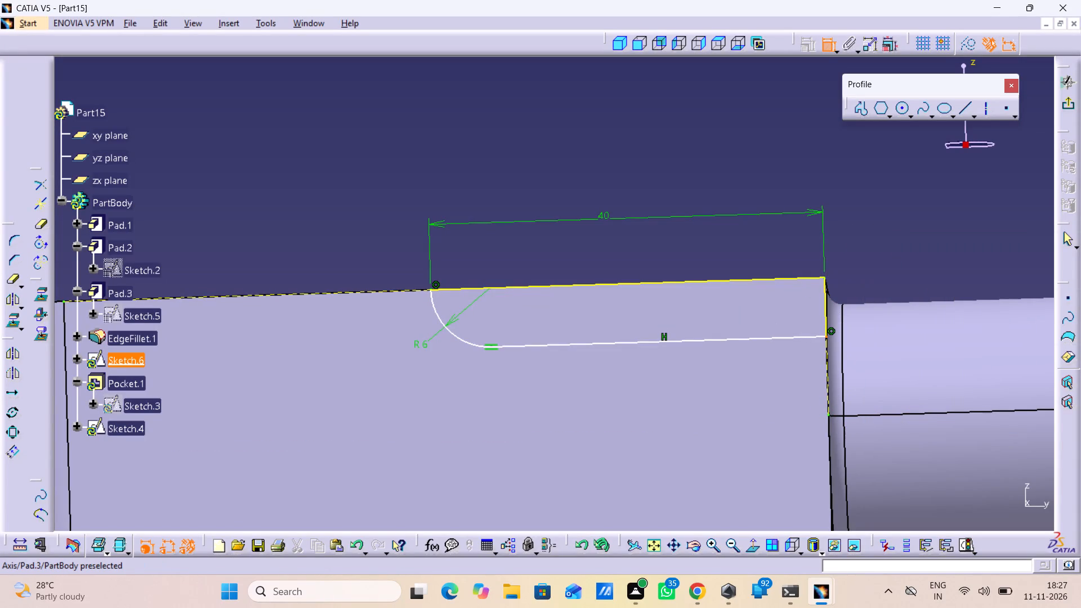
{"action": "left_click", "coordinate": [825, 275]}
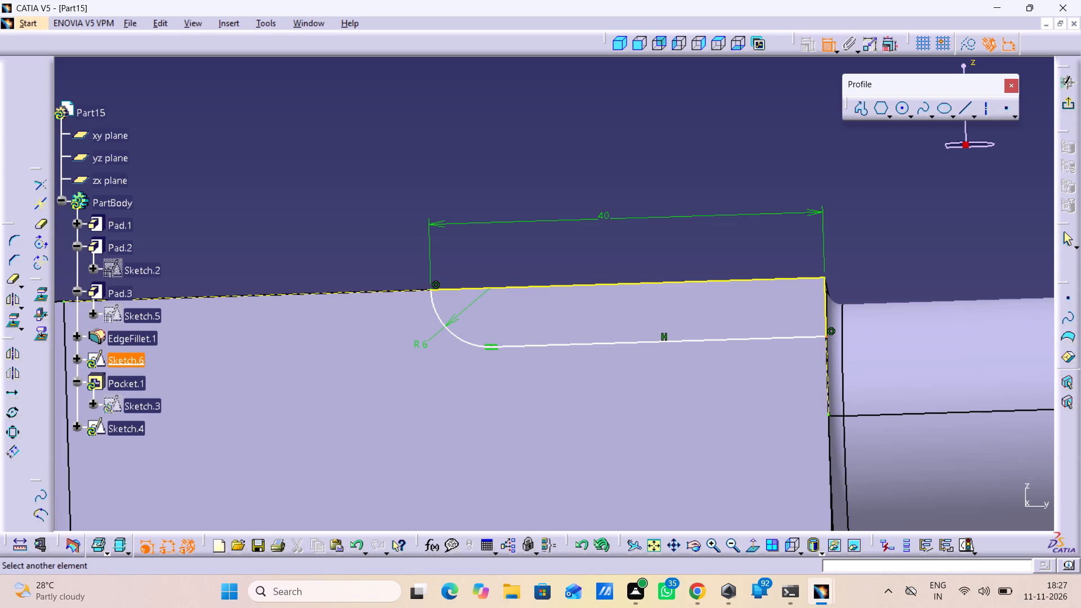
{"action": "left_click", "coordinate": [824, 278]}
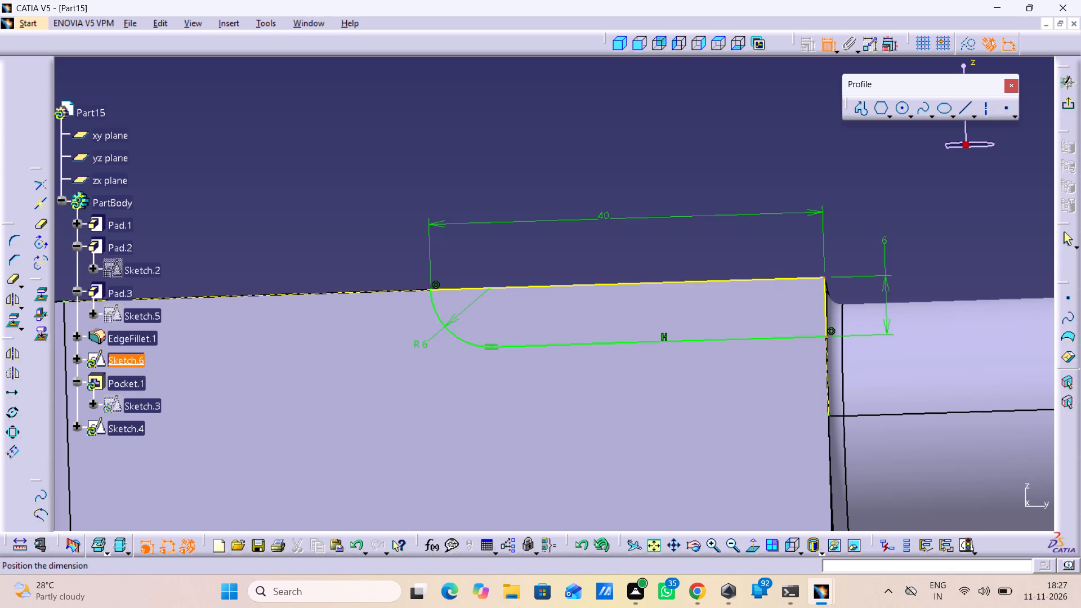
{"action": "left_click", "coordinate": [890, 227]}
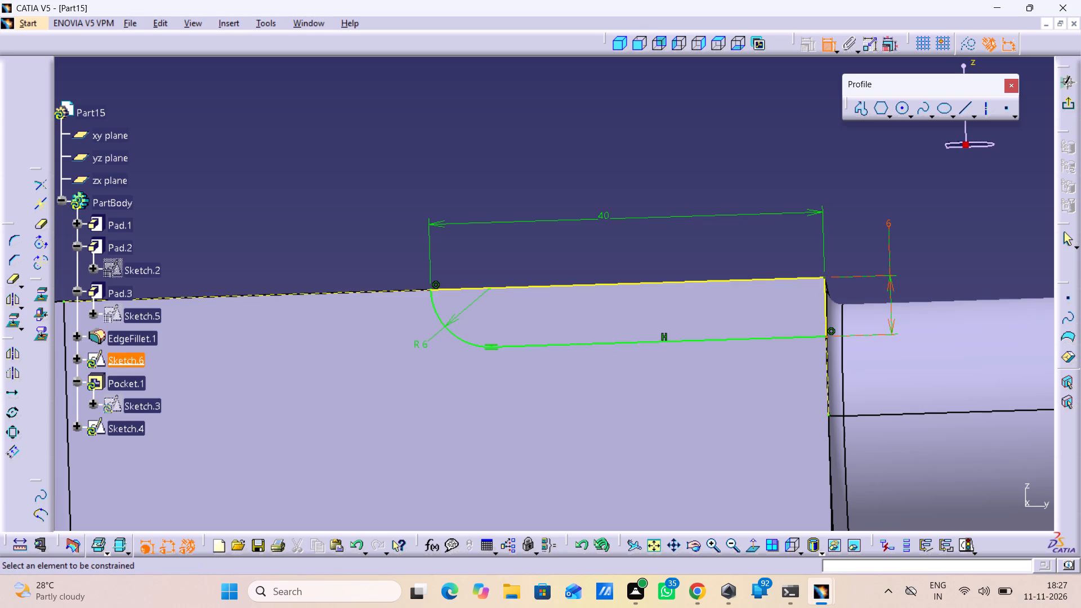
{"action": "left_click", "coordinate": [1067, 108]}
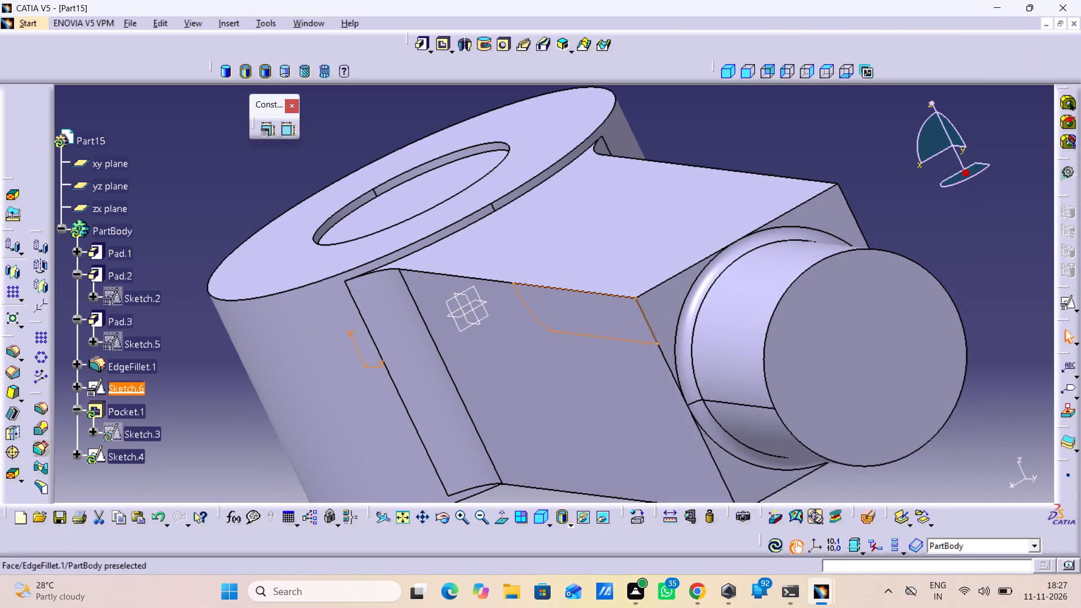
Cut a 360-degree Groove with the arm-side profile, revolved around the Y axis.
{"action": "left_click", "coordinate": [490, 48]}
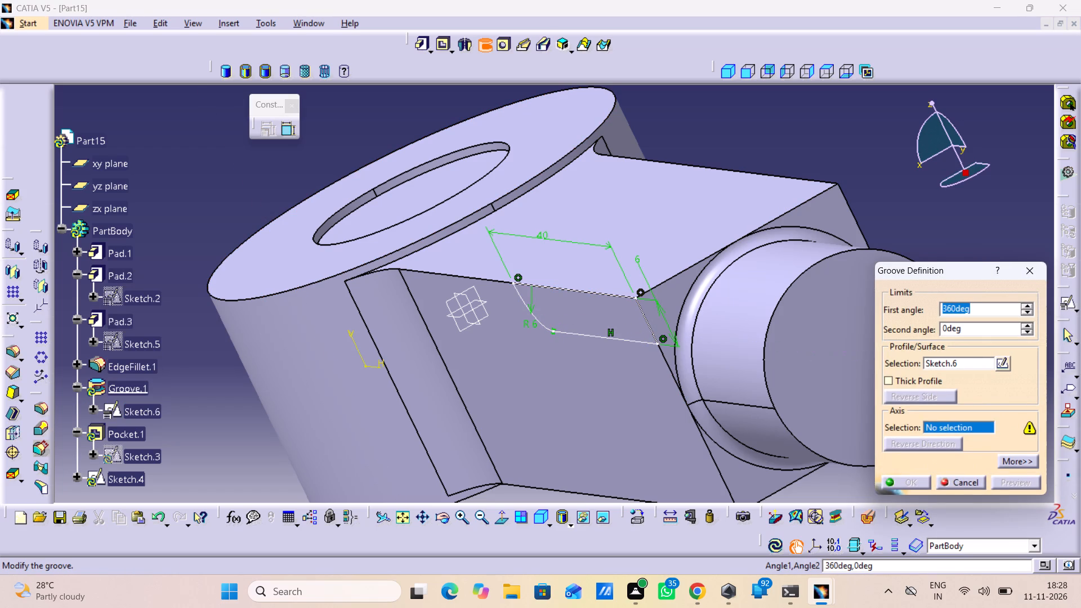
{"action": "right_click", "coordinate": [940, 426]}
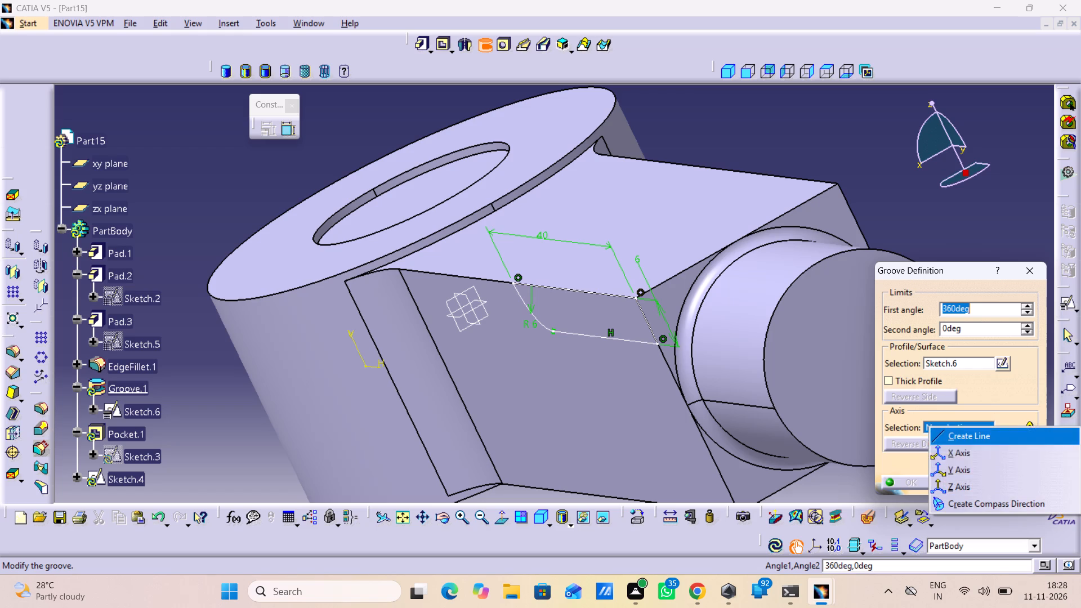
{"action": "left_click", "coordinate": [962, 470]}
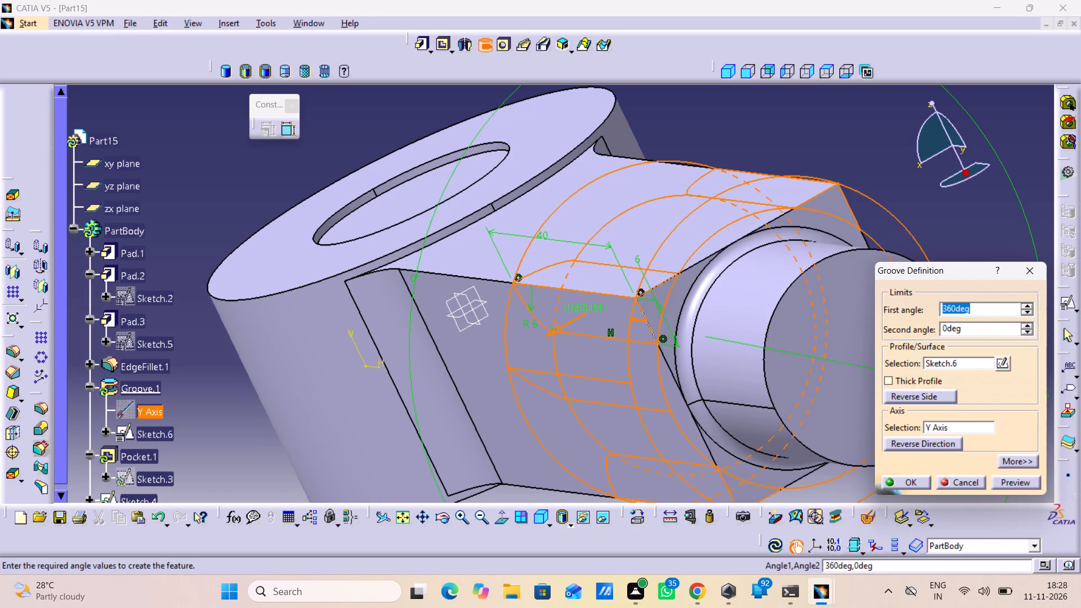
{"action": "left_click", "coordinate": [1023, 481]}
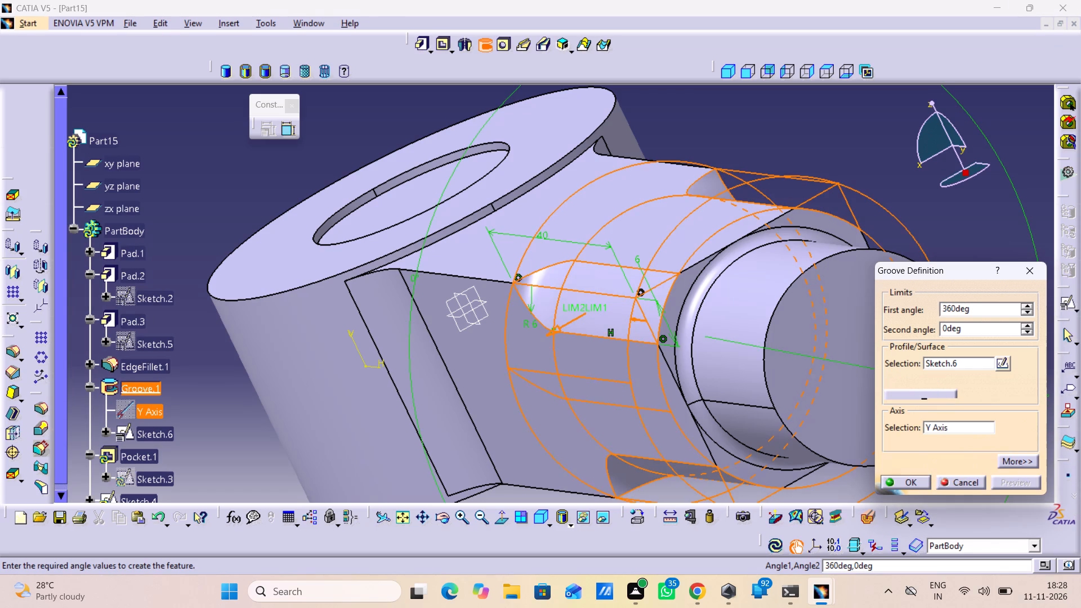
{"action": "left_click", "coordinate": [914, 476]}
{"action": "left_click", "coordinate": [962, 274]}
Create a positioned sketch on the recessed circular face inside the boss and draw an origin-centred circle about 19 mm in diameter.
{"action": "middle_click_drag", "start_coordinate": [964, 288], "coordinate": [764, 301]}
{"action": "right_click_drag", "start_coordinate": [965, 288], "coordinate": [764, 301]}
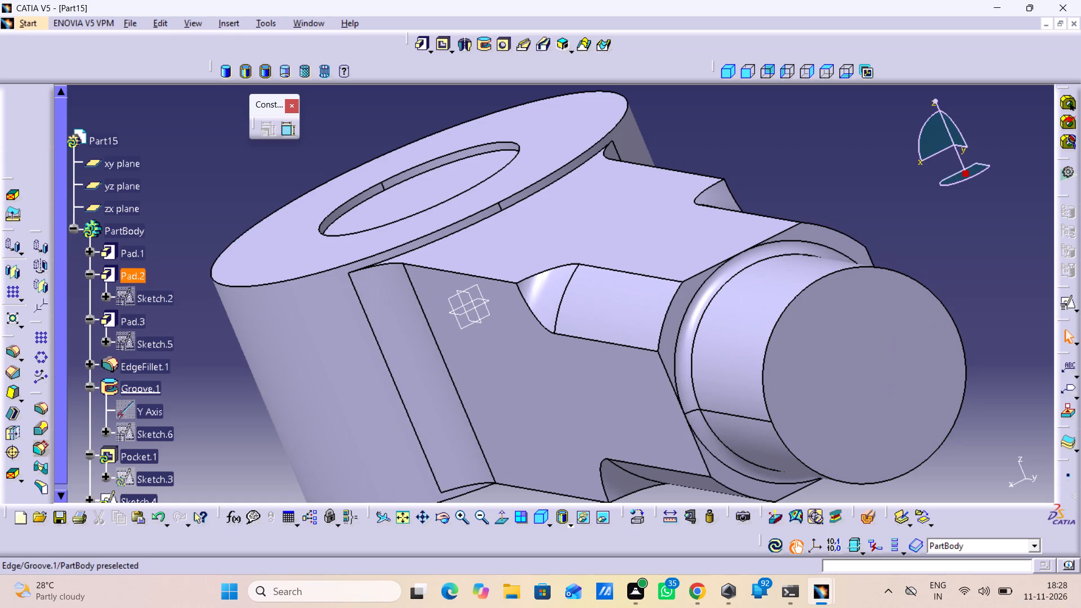
{"action": "middle_click_drag", "start_coordinate": [809, 182], "coordinate": [717, 198]}
{"action": "right_click_drag", "start_coordinate": [809, 182], "coordinate": [717, 198]}
{"action": "left_click", "coordinate": [436, 185]}
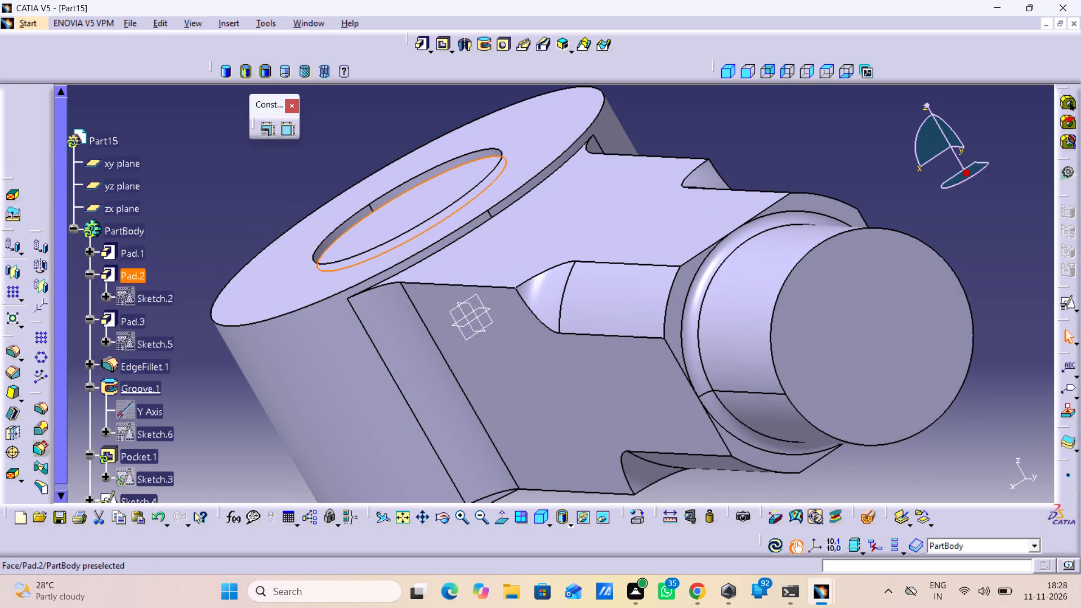
{"action": "left_click", "coordinate": [1065, 302]}
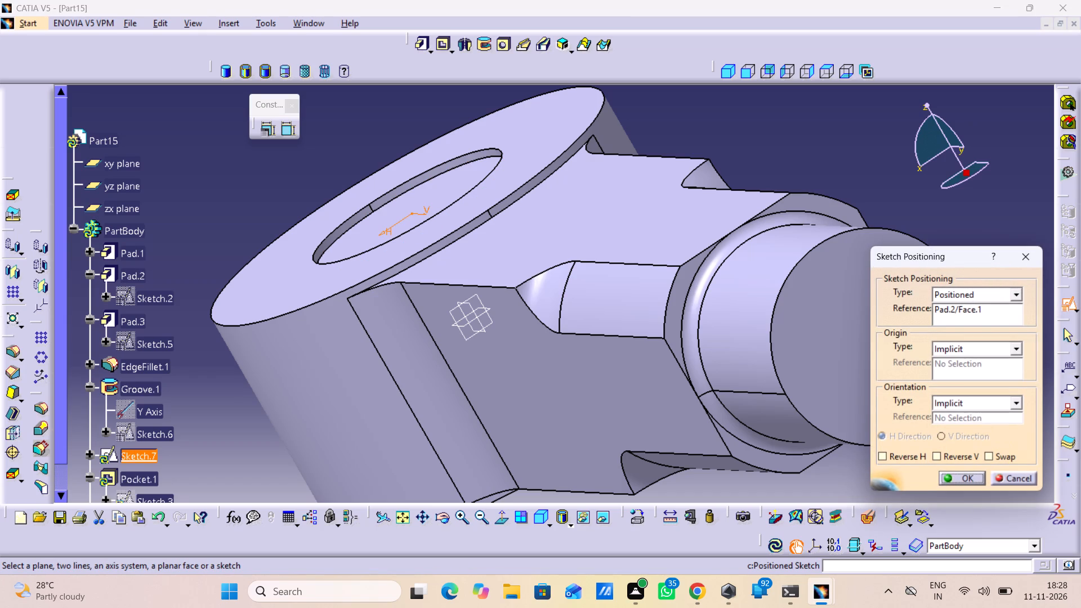
{"action": "left_click", "coordinate": [960, 479]}
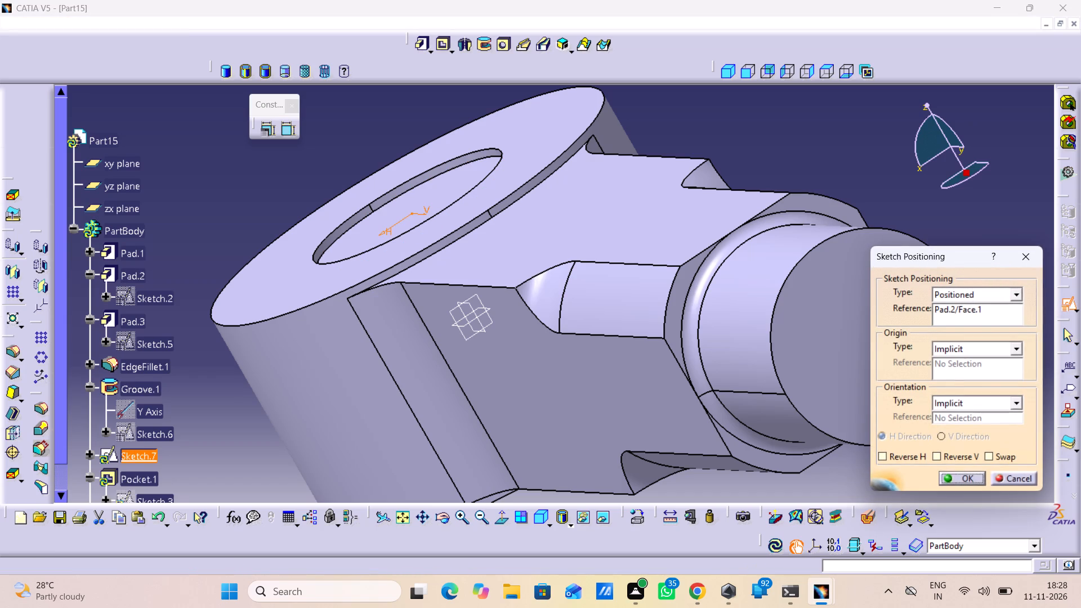
{"action": "middle_click_drag", "start_coordinate": [637, 345], "coordinate": [623, 435]}
{"action": "right_click", "coordinate": [637, 345]}
{"action": "middle_click_drag", "start_coordinate": [601, 405], "coordinate": [674, 144]}
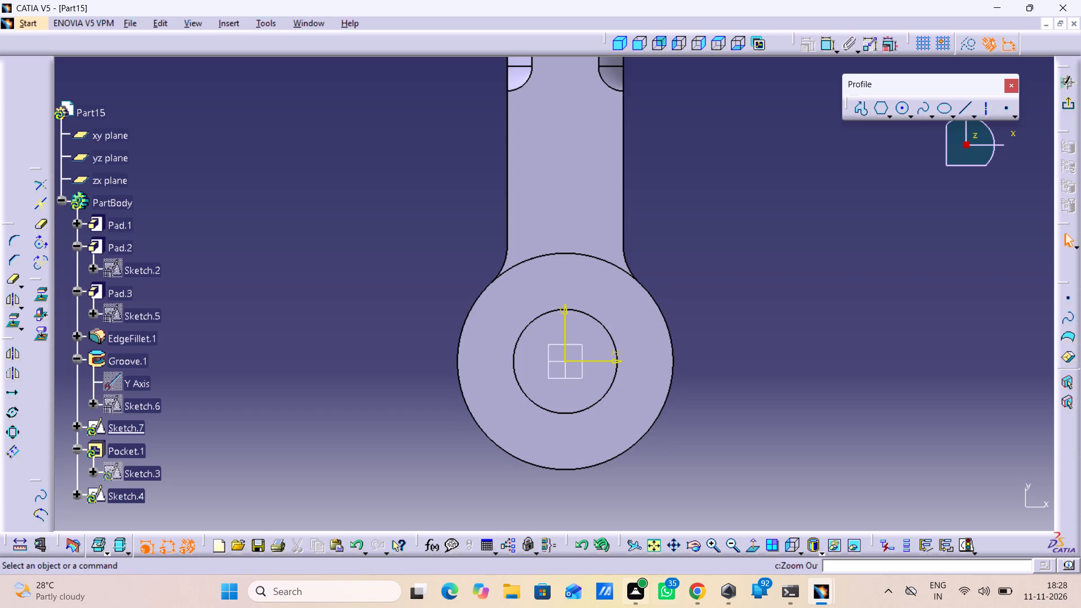
{"action": "left_click", "coordinate": [903, 111]}
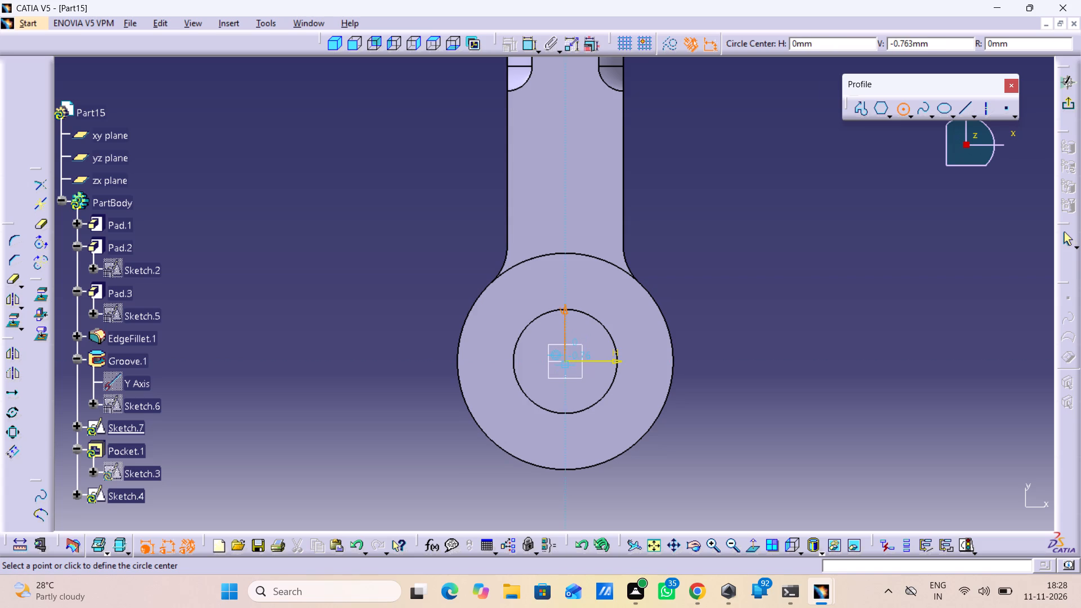
{"action": "left_click", "coordinate": [568, 358]}
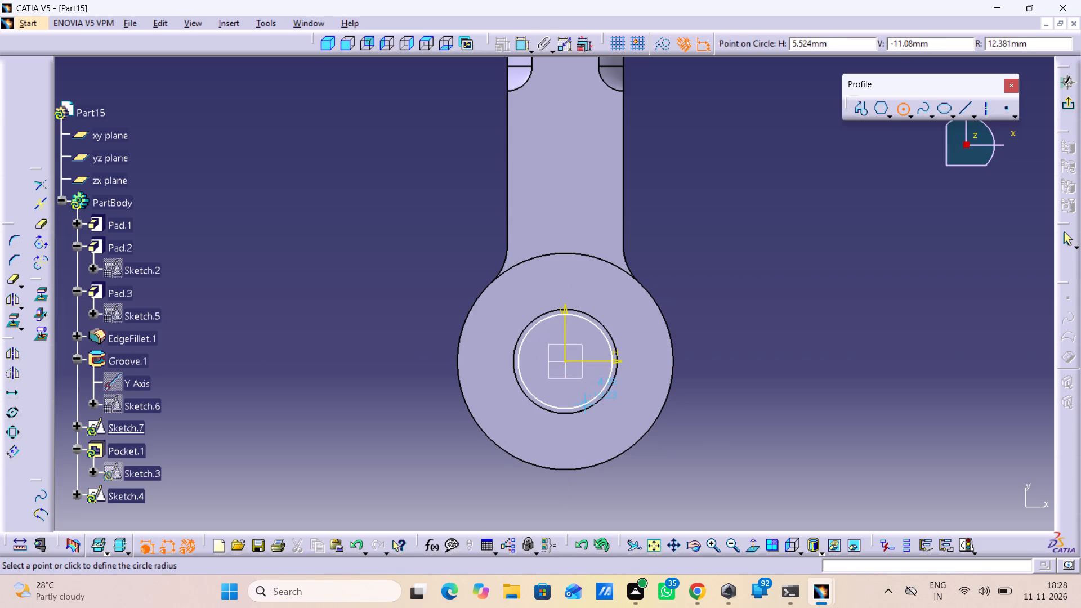
{"action": "left_click", "coordinate": [588, 392]}
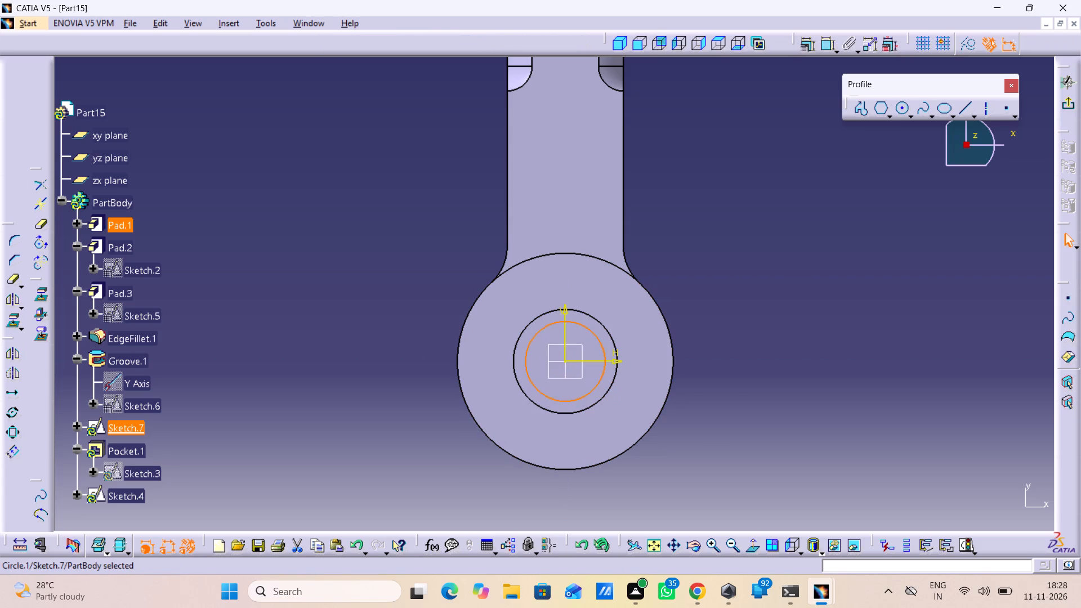
{"action": "left_click", "coordinate": [709, 342]}
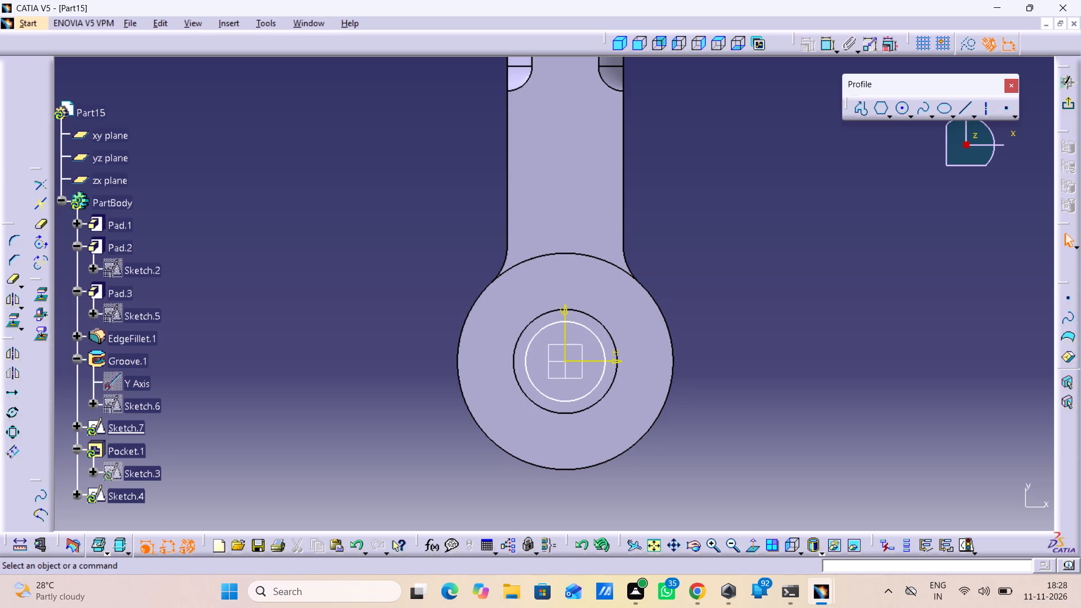
Dimension the circle's diameter, set it to 25 mm, and exit the sketch.
{"action": "double_click", "coordinate": [825, 50]}
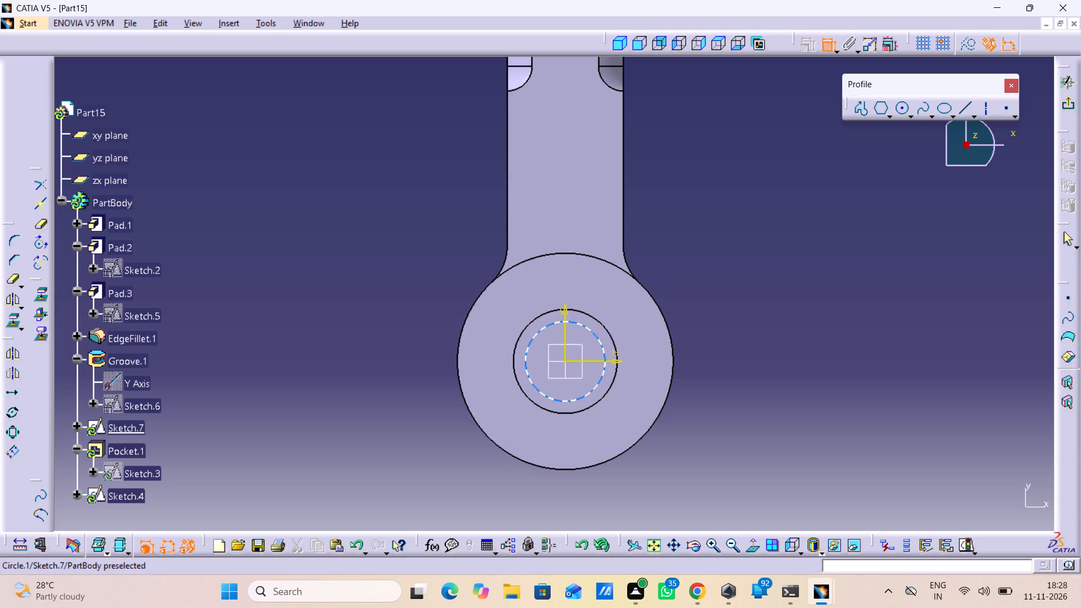
{"action": "left_click", "coordinate": [602, 347]}
{"action": "triple_click", "coordinate": [722, 305]}
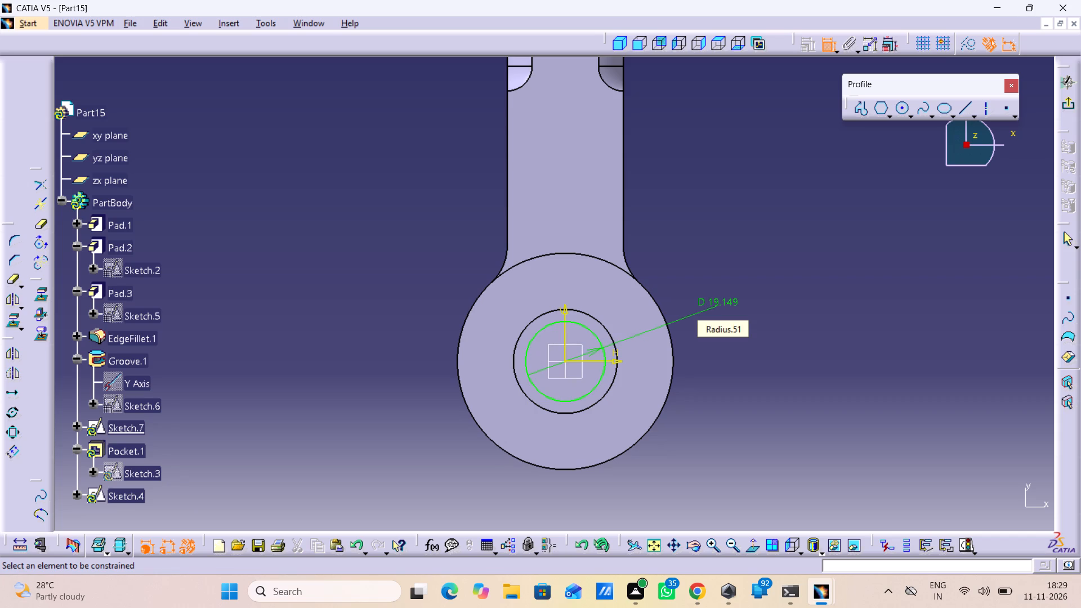
{"action": "type", "text": "25"}
{"action": "key", "text": "Return"}
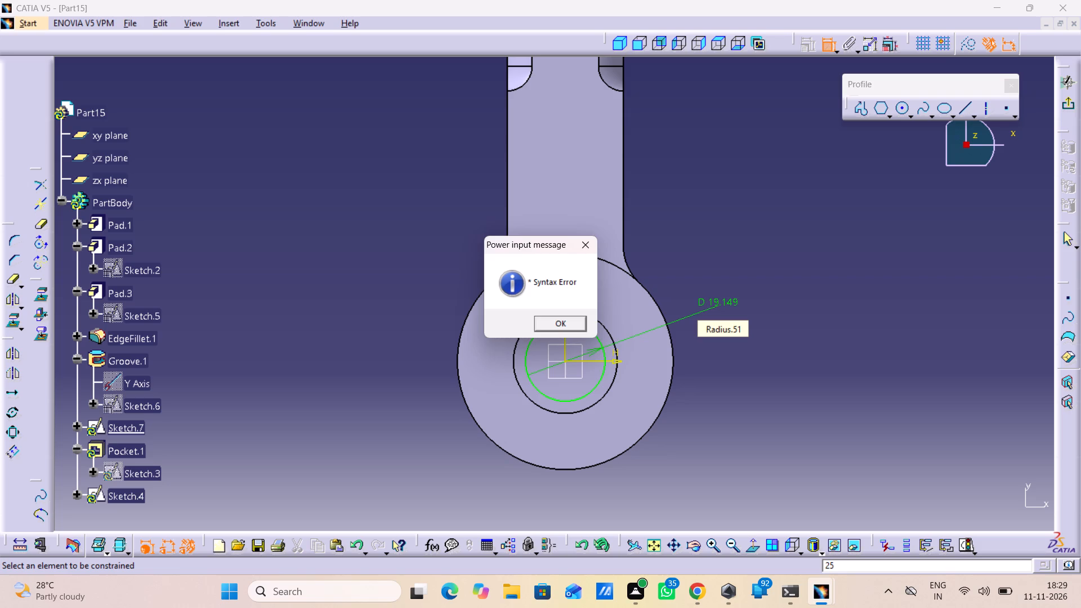
{"action": "left_click", "coordinate": [557, 328]}
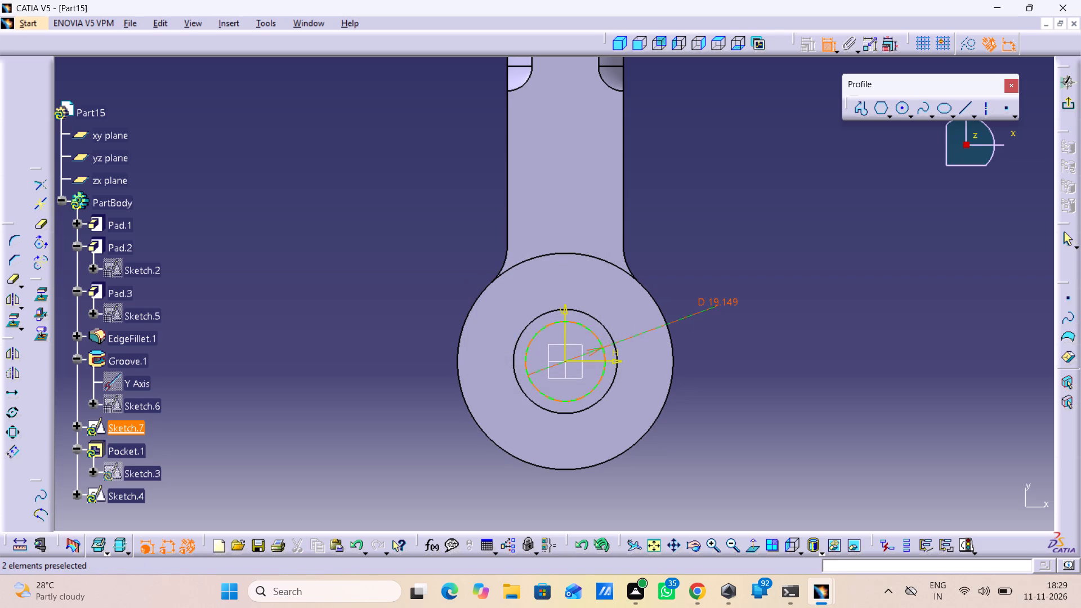
{"action": "left_click", "coordinate": [728, 297]}
{"action": "double_click", "coordinate": [728, 297]}
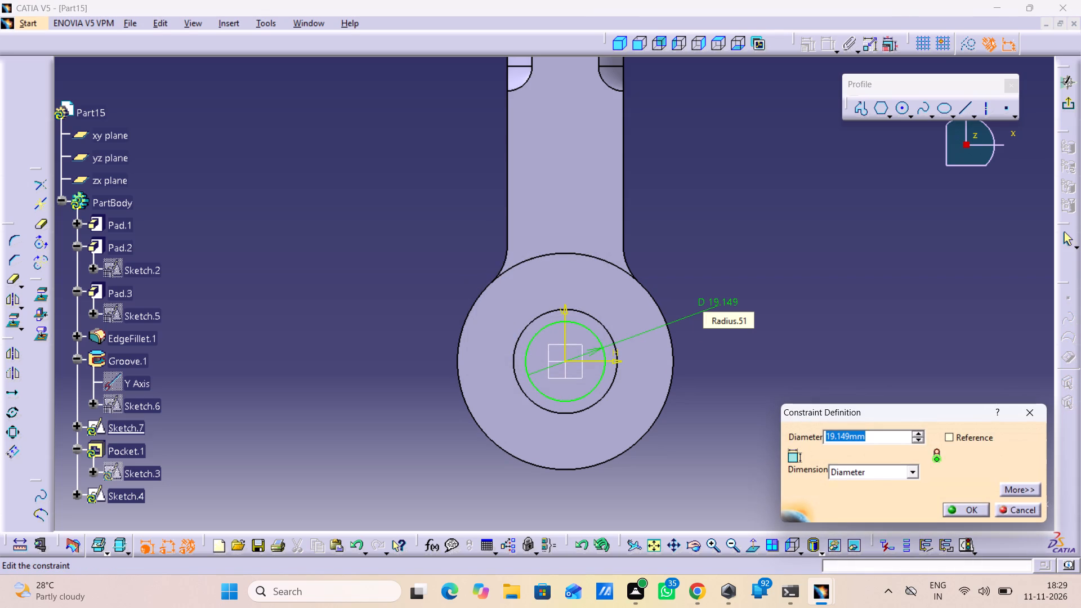
{"action": "type", "text": "25"}
{"action": "key", "text": "Return"}
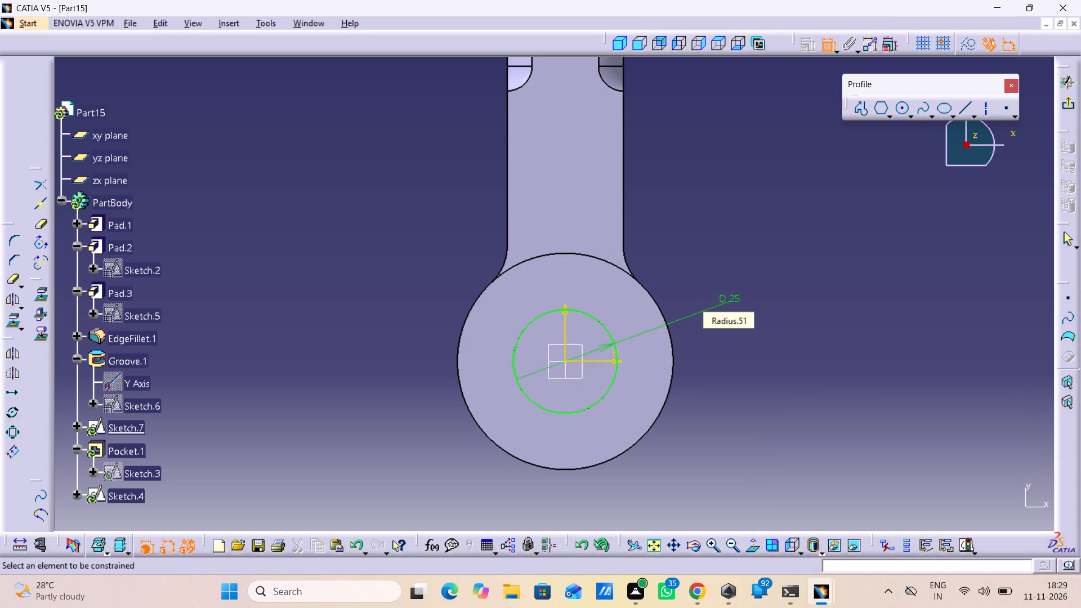
{"action": "left_click", "coordinate": [1070, 105]}
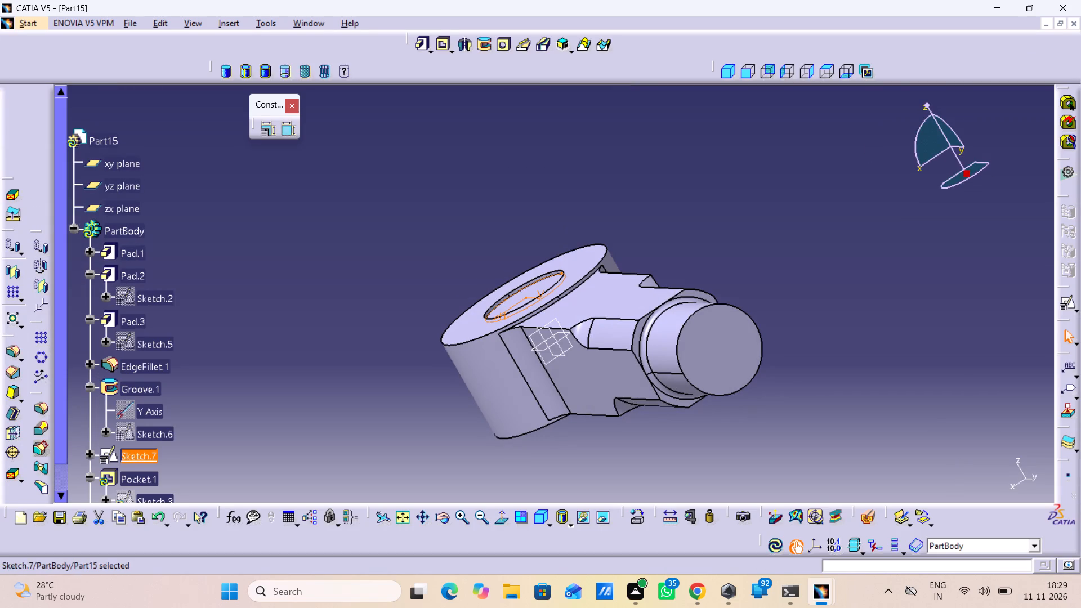
Cut a Pocket from the 25 mm circle through the boss using the Up to last limit.
{"action": "left_click", "coordinate": [445, 48]}
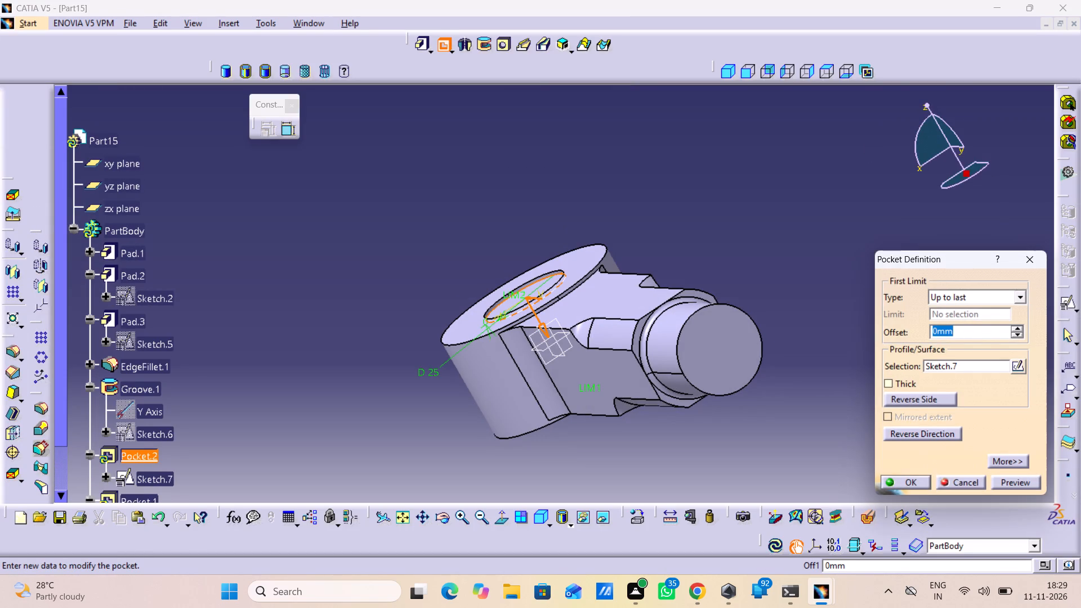
{"action": "left_click", "coordinate": [1006, 484]}
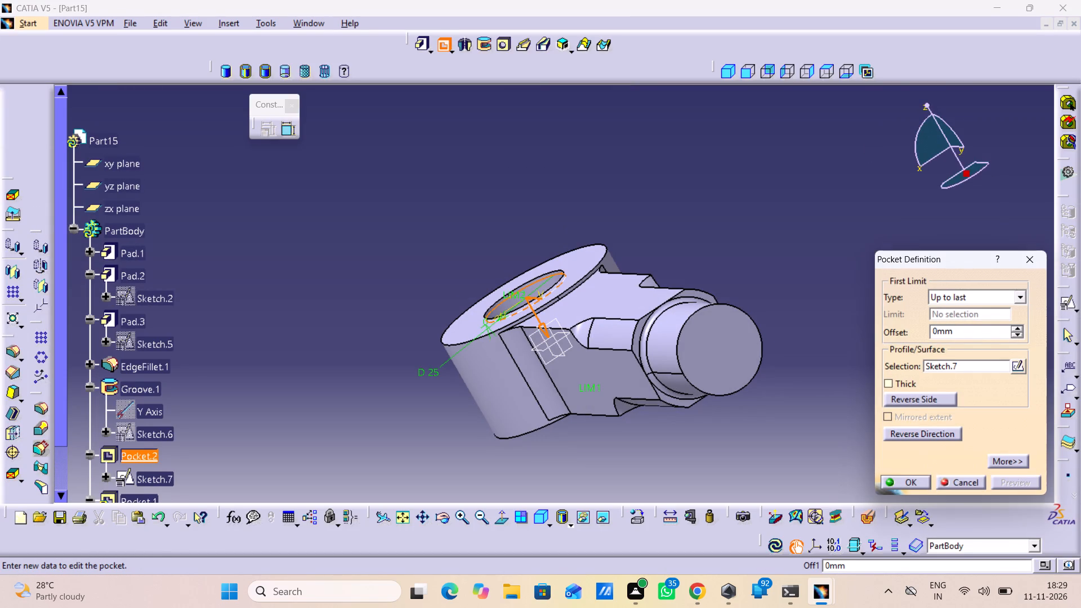
{"action": "left_click", "coordinate": [912, 483]}
{"action": "left_click", "coordinate": [833, 360]}
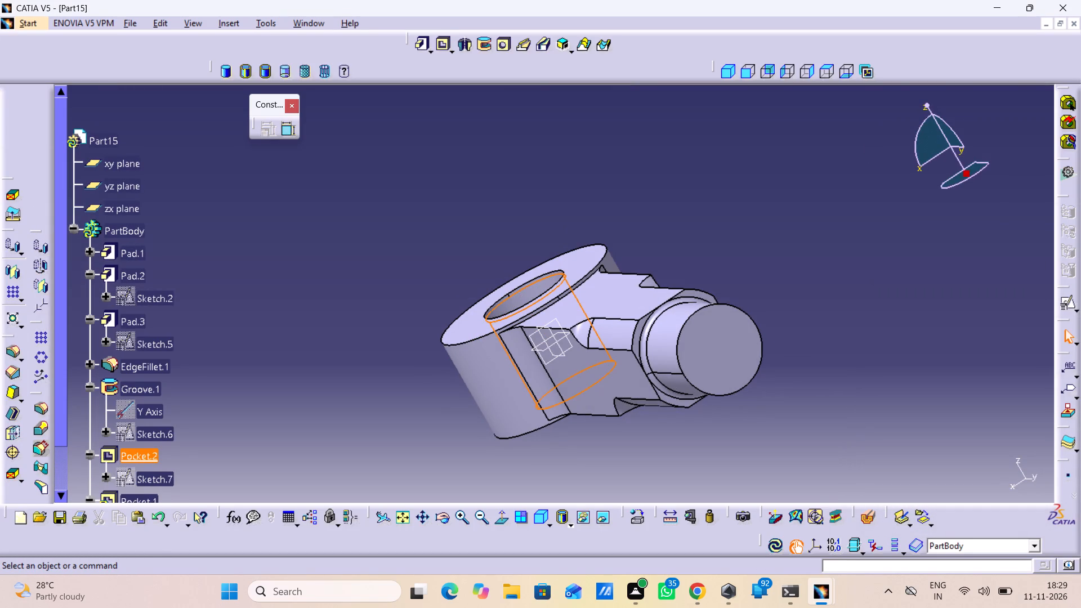
Inspect the through hole in the boss and the grooved arm from several viewing angles.
{"action": "middle_click_drag", "start_coordinate": [827, 330], "coordinate": [861, 444]}
{"action": "right_click_drag", "start_coordinate": [828, 327], "coordinate": [869, 470]}
{"action": "middle_click_drag", "start_coordinate": [814, 297], "coordinate": [814, 293]}
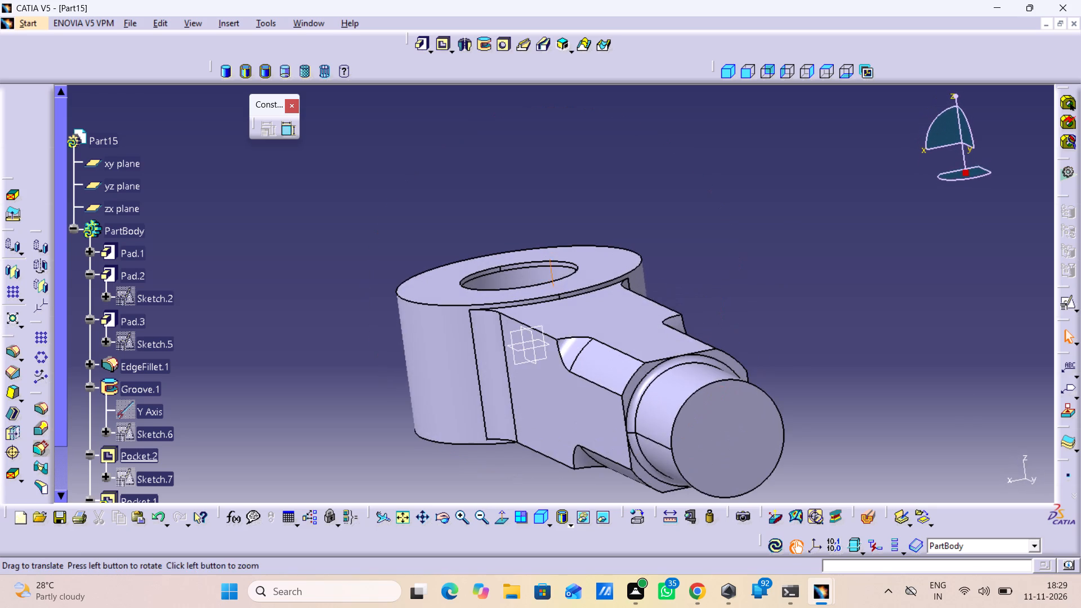
{"action": "middle_click_drag", "start_coordinate": [814, 293], "coordinate": [677, 280]}
{"action": "right_click_drag", "start_coordinate": [811, 287], "coordinate": [678, 276]}
{"action": "right_click", "coordinate": [776, 262]}
{"action": "middle_click_drag", "start_coordinate": [776, 262], "coordinate": [830, 350]}
{"action": "middle_click_drag", "start_coordinate": [831, 296], "coordinate": [774, 209]}
{"action": "middle_click_drag", "start_coordinate": [695, 285], "coordinate": [700, 285]}
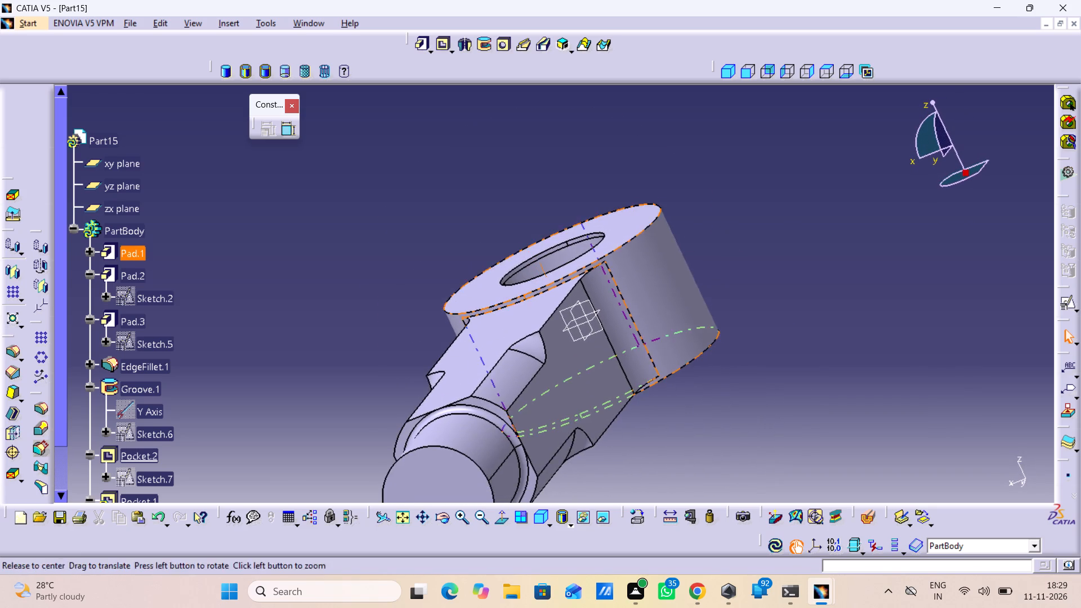
{"action": "middle_click_drag", "start_coordinate": [700, 285], "coordinate": [638, 517]}
{"action": "right_click_drag", "start_coordinate": [700, 285], "coordinate": [633, 517]}
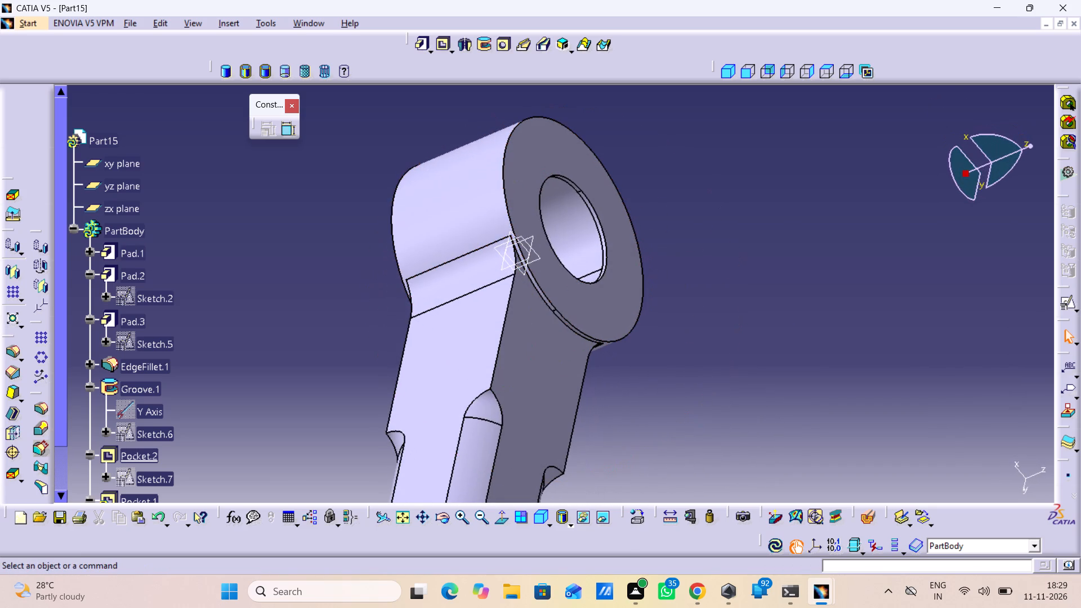
{"action": "middle_click_drag", "start_coordinate": [792, 431], "coordinate": [709, 319]}
{"action": "right_click_drag", "start_coordinate": [796, 416], "coordinate": [709, 319]}
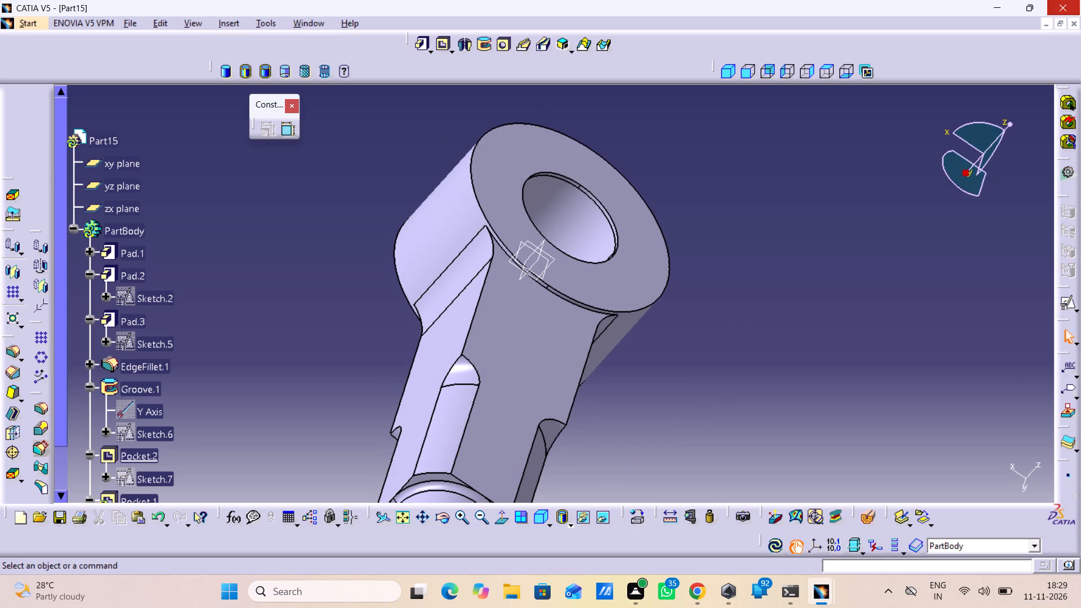
{"action": "middle_click_drag", "start_coordinate": [731, 327], "coordinate": [715, 342]}
{"action": "right_click_drag", "start_coordinate": [729, 334], "coordinate": [715, 342]}
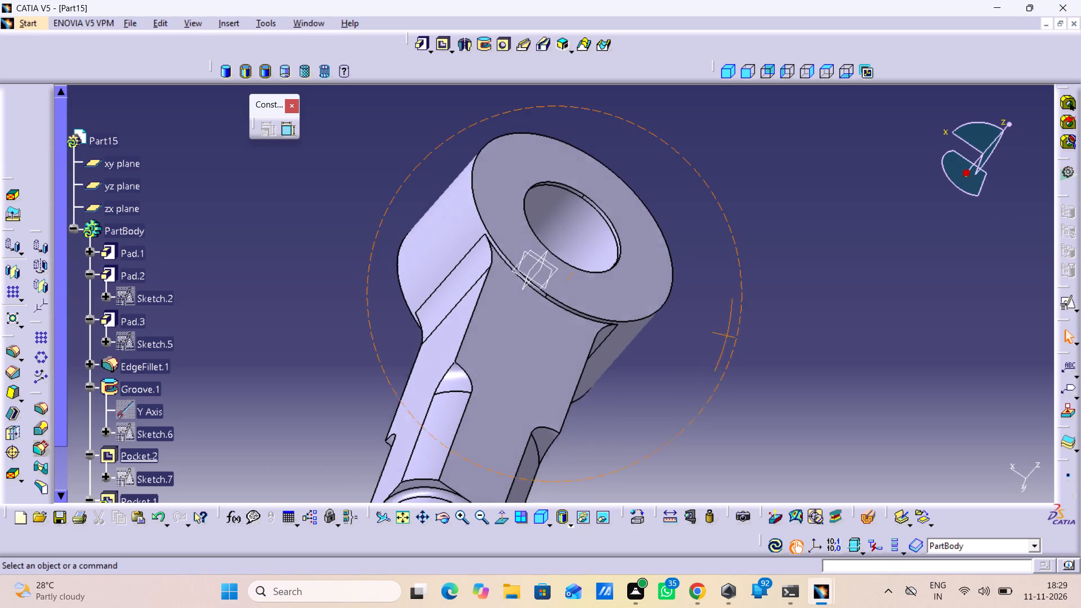
{"action": "right_click_drag", "start_coordinate": [715, 342], "coordinate": [695, 343]}
{"action": "middle_click_drag", "start_coordinate": [715, 342], "coordinate": [695, 343]}
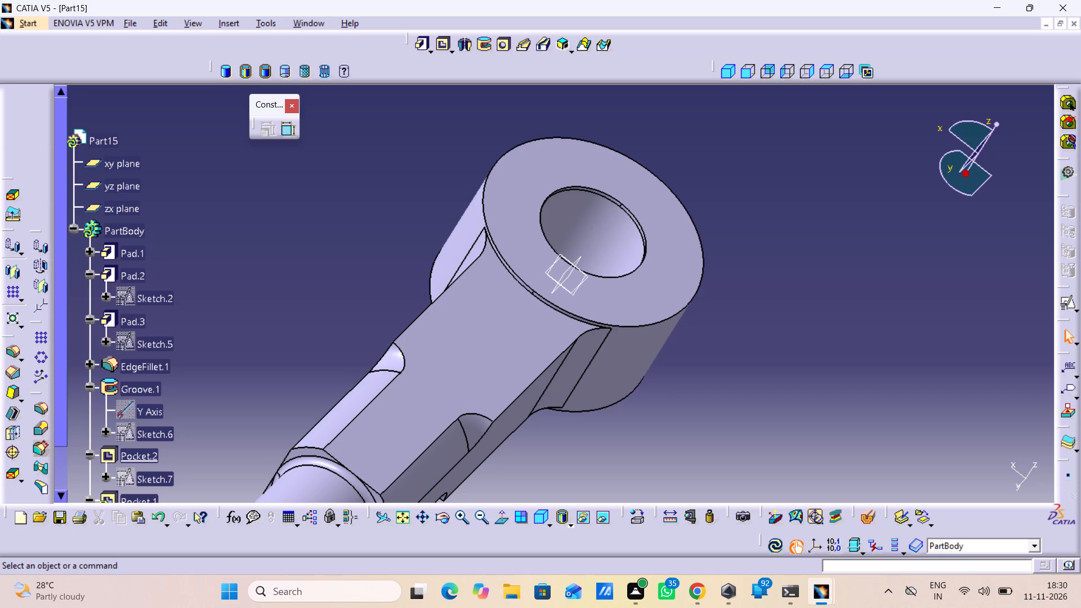
Save the part as "eye end" in CATPart format in the knuckle joint folder.
{"action": "key", "text": "ctrl+s"}
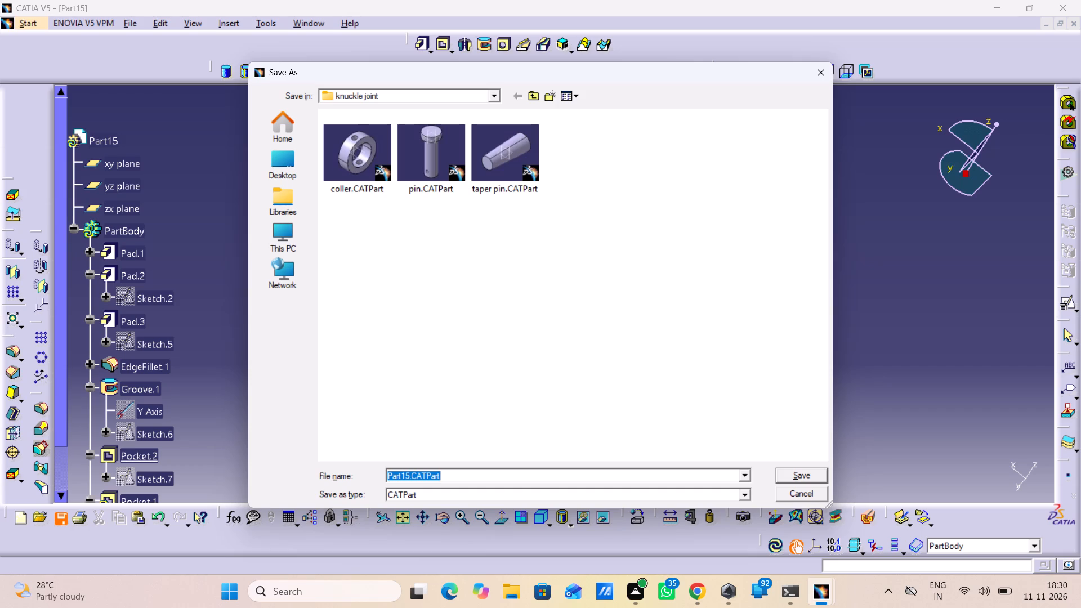
{"action": "type", "text": "eye end"}
{"action": "key", "text": "Return"}
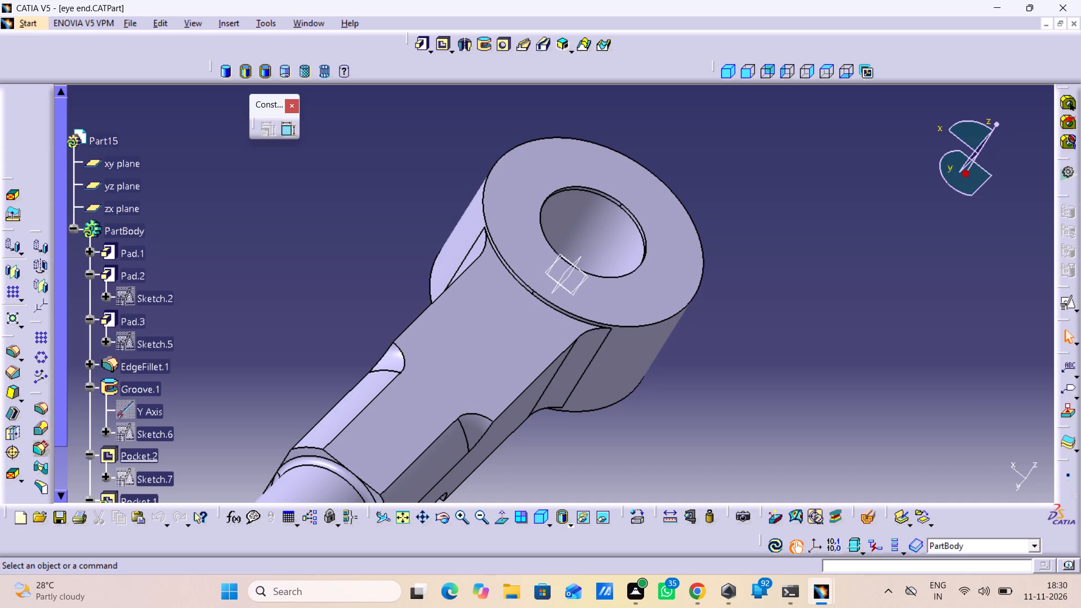
Print the whole document with Microsoft Print to PDF, saving the output as "eye end" in the knuckle joint folder.
{"action": "key", "text": "ctrl+p"}
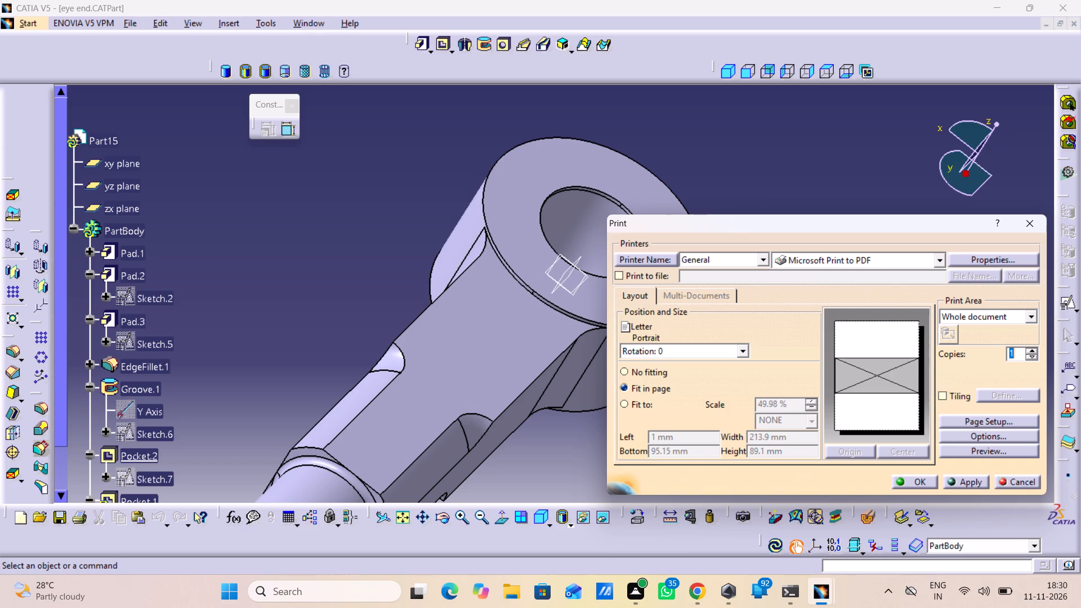
{"action": "left_click", "coordinate": [896, 482]}
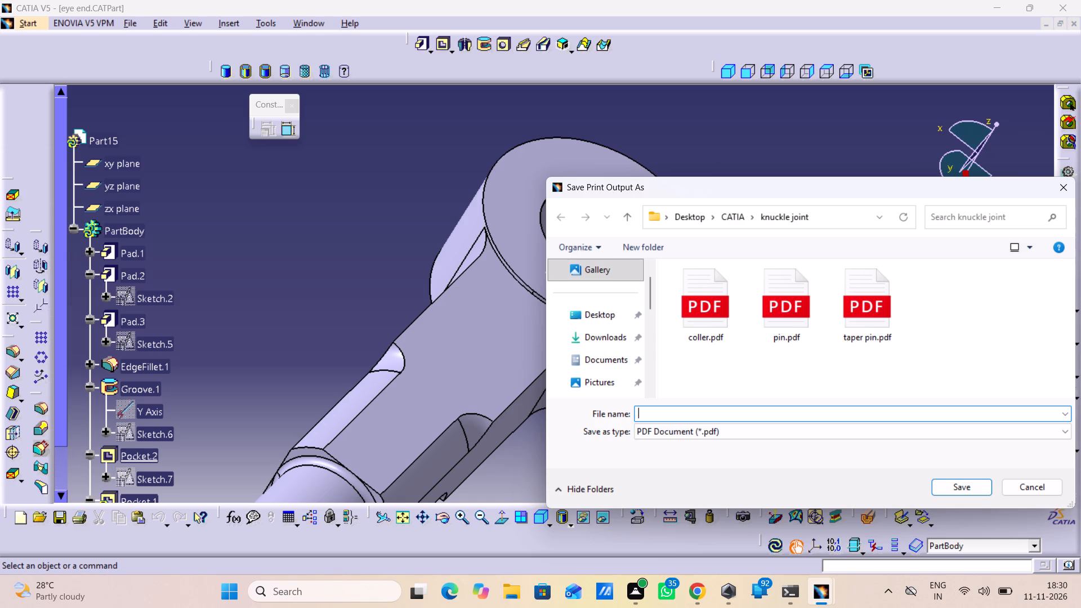
{"action": "type", "text": "eye eng"}
{"action": "key", "text": "BackSpace"}
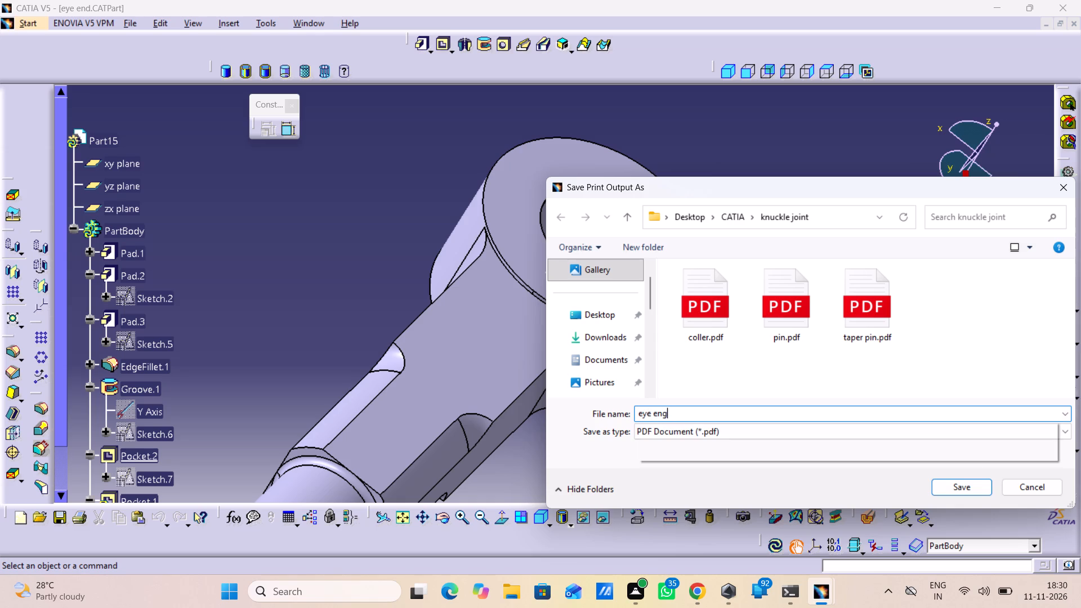
{"action": "key", "text": "d"}
{"action": "key", "text": "Return"}
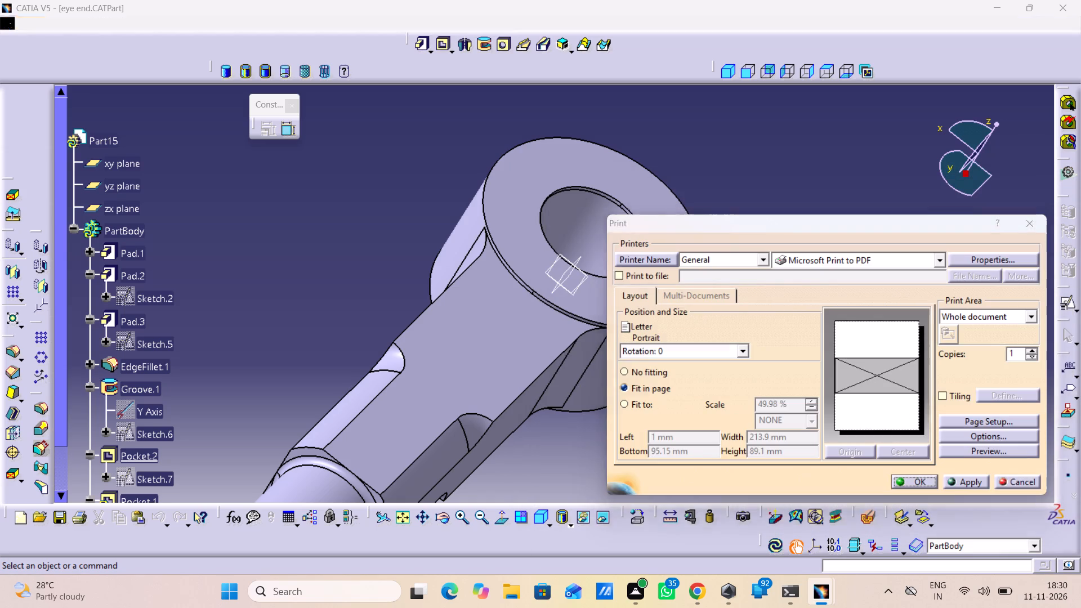